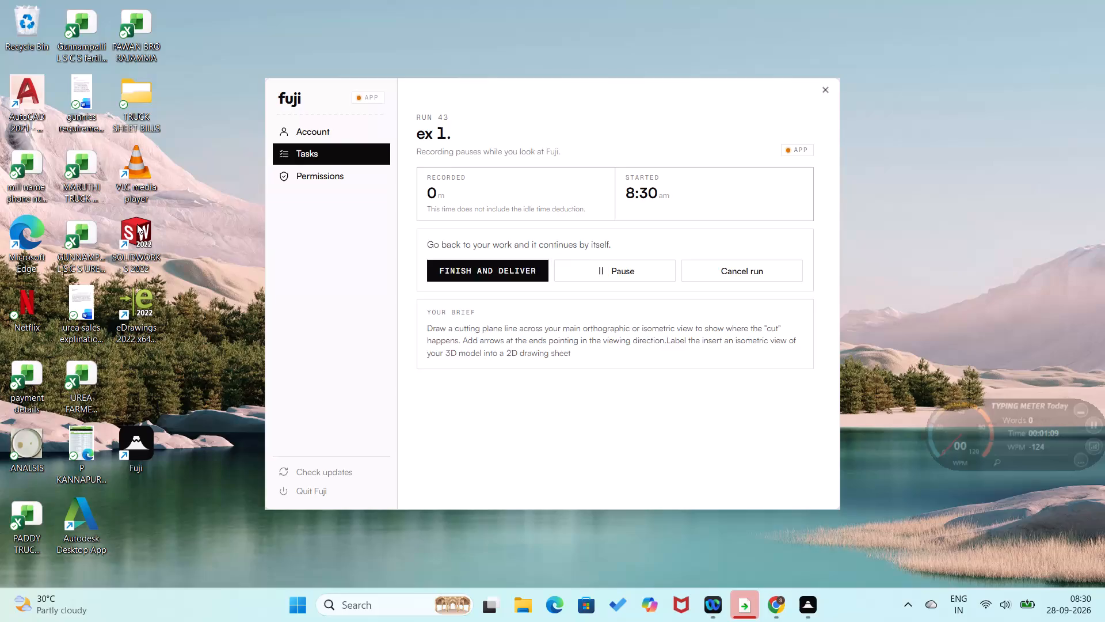
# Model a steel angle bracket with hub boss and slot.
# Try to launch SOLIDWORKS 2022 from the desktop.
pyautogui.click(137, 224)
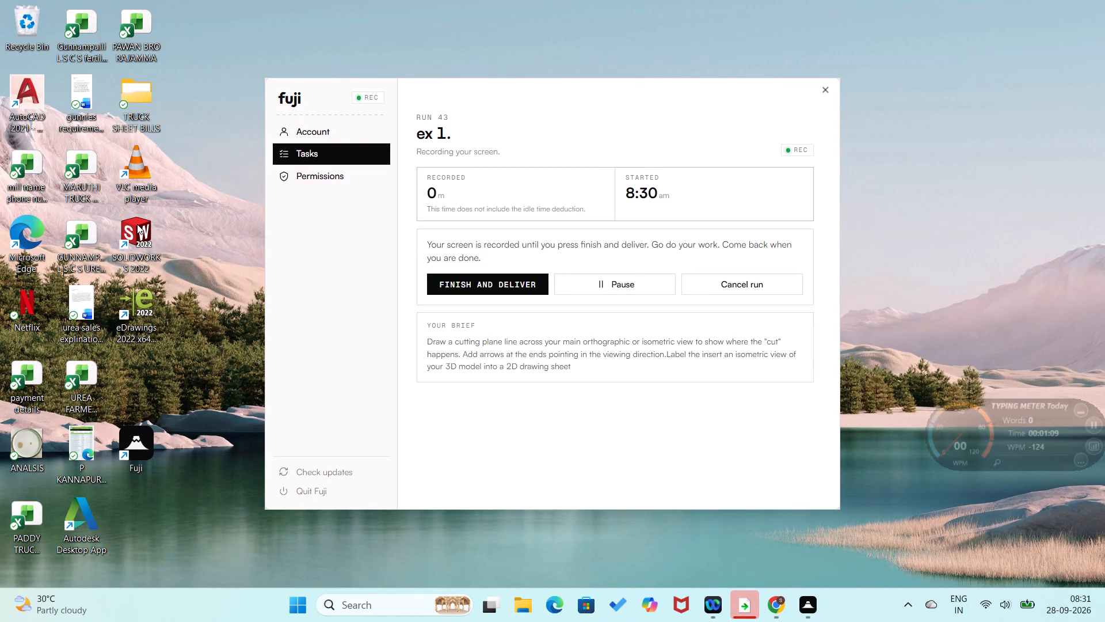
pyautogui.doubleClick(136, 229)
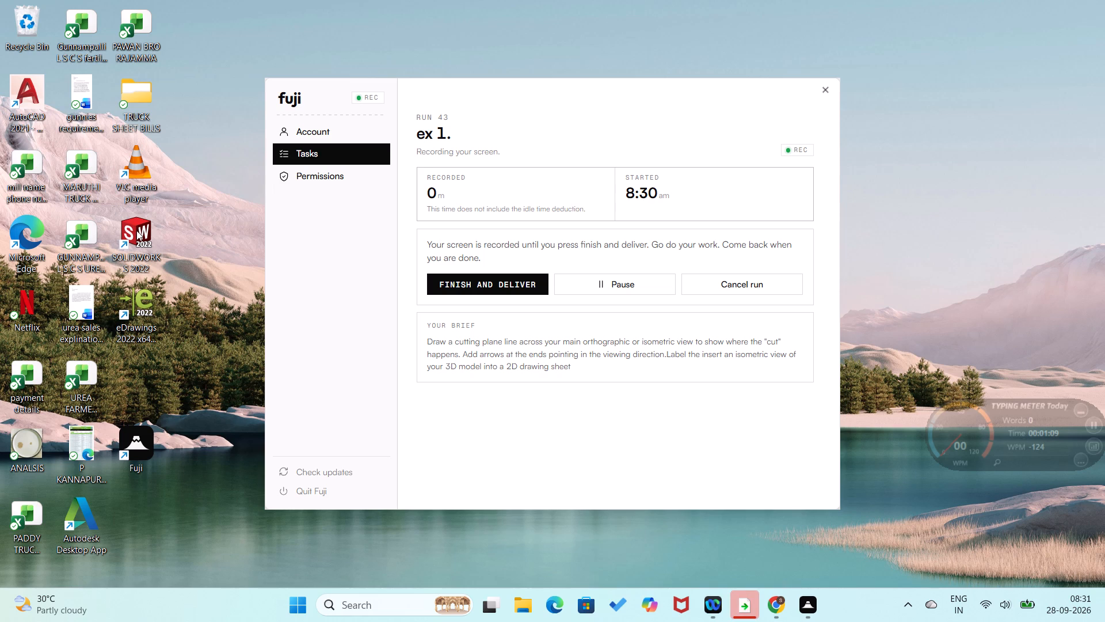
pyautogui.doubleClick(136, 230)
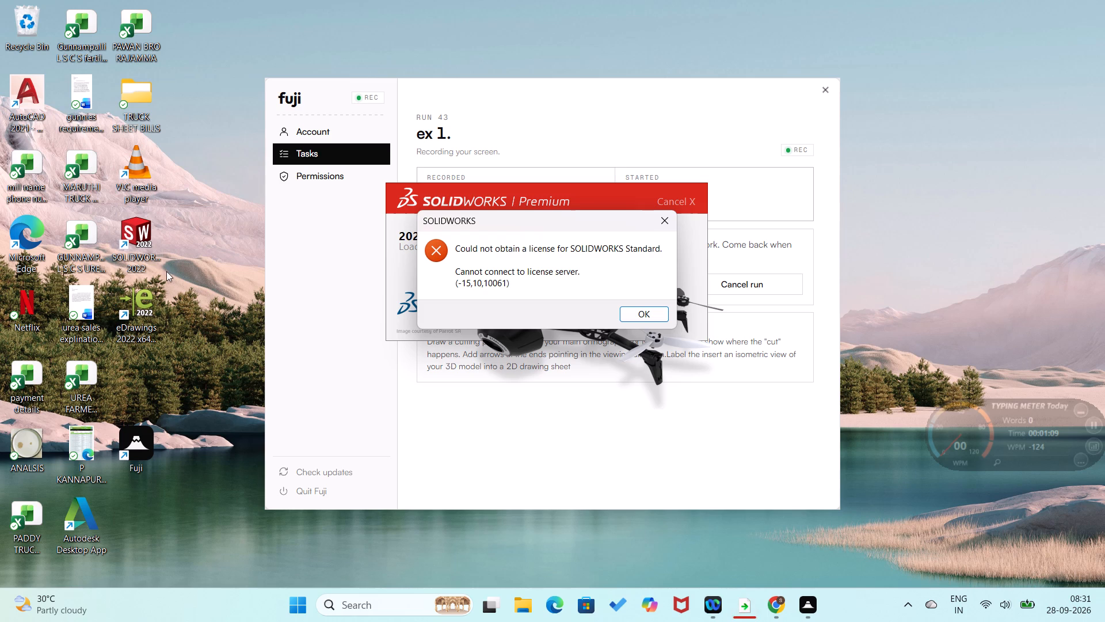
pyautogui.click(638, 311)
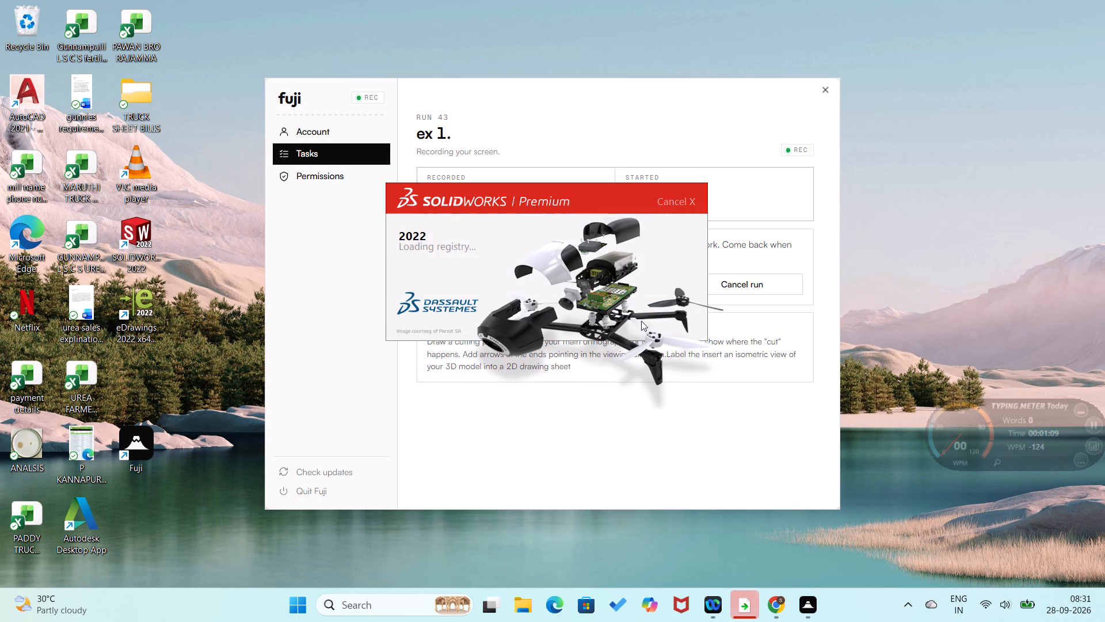
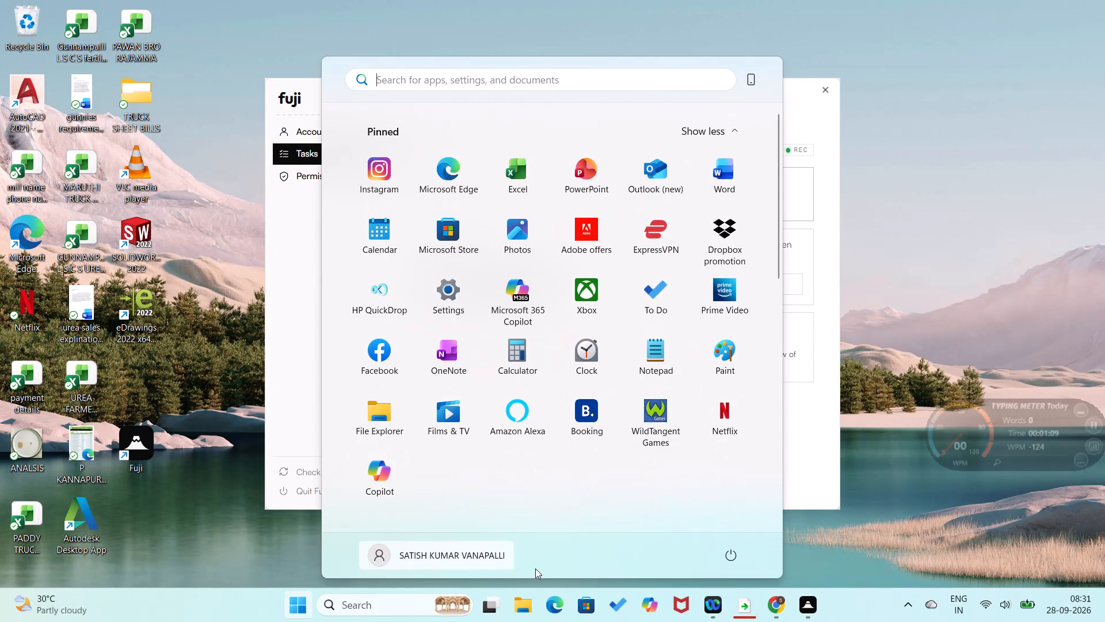
# Open the Windows power options.
pyautogui.click(730, 564)
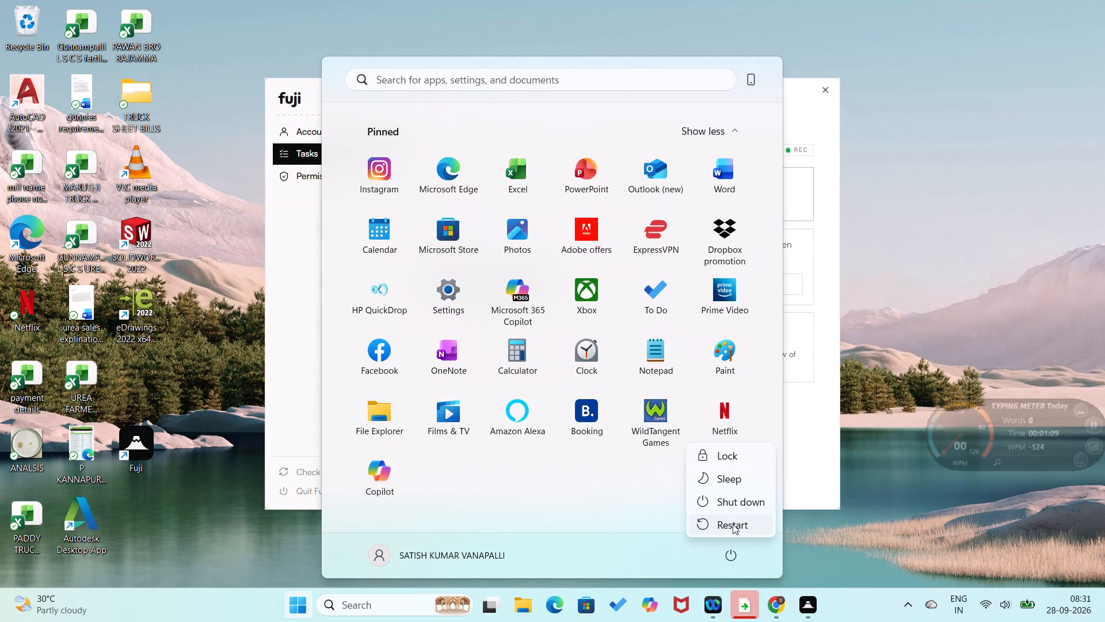
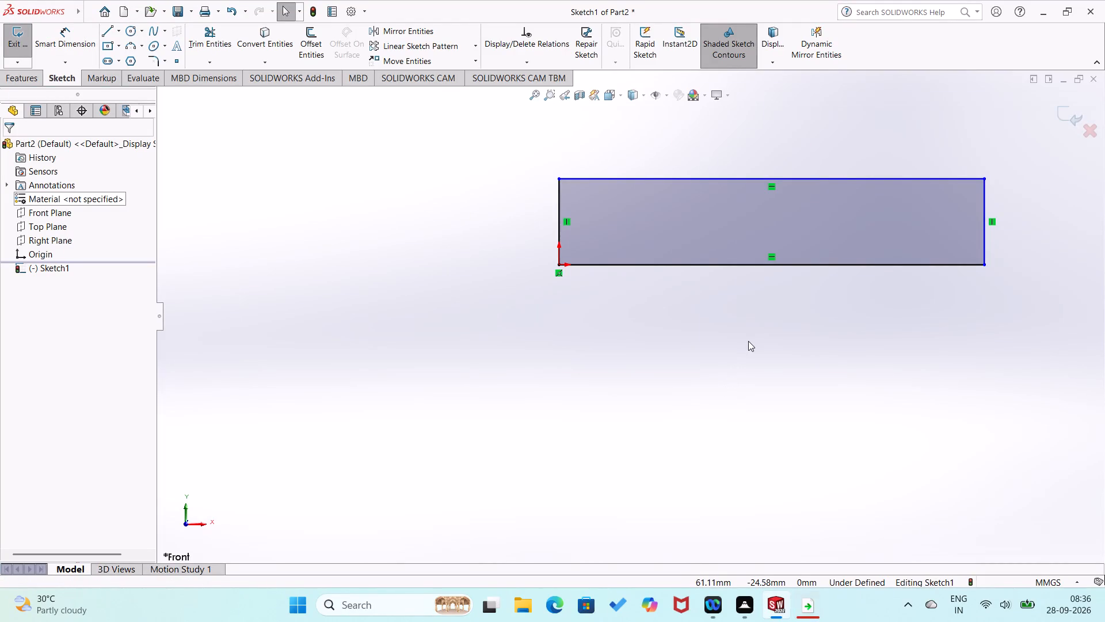
# Dimension the rectangle 65 mm long along its bottom edge and 9 mm high along its left edge.
pyautogui.click(788, 263)
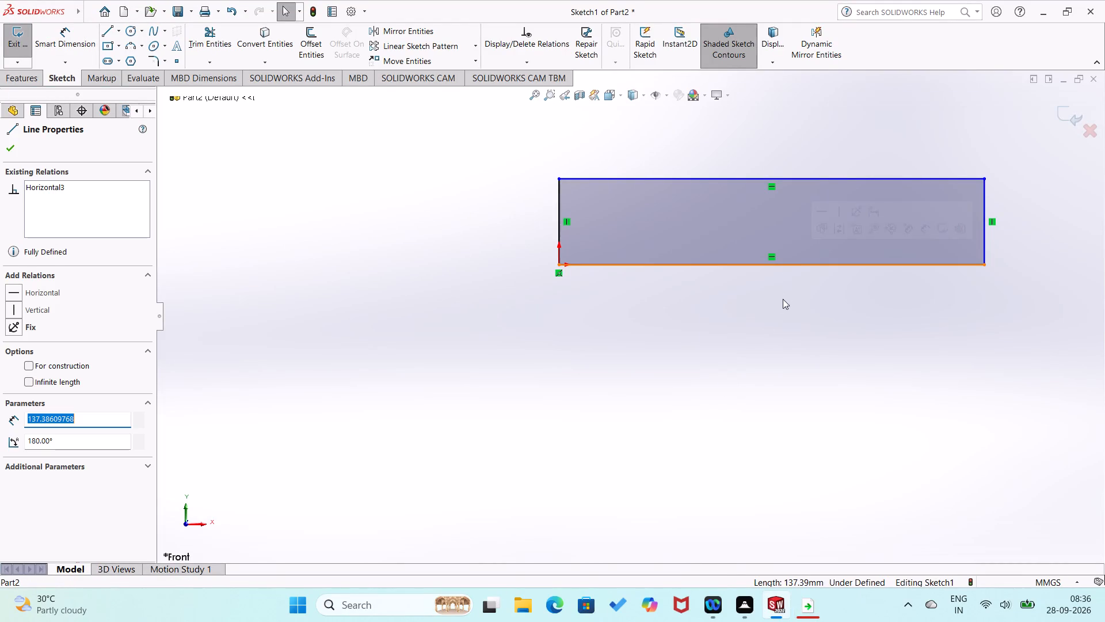
pyautogui.moveTo(755, 376); pyautogui.dragTo(775, 291, button='right')
pyautogui.click(791, 265)
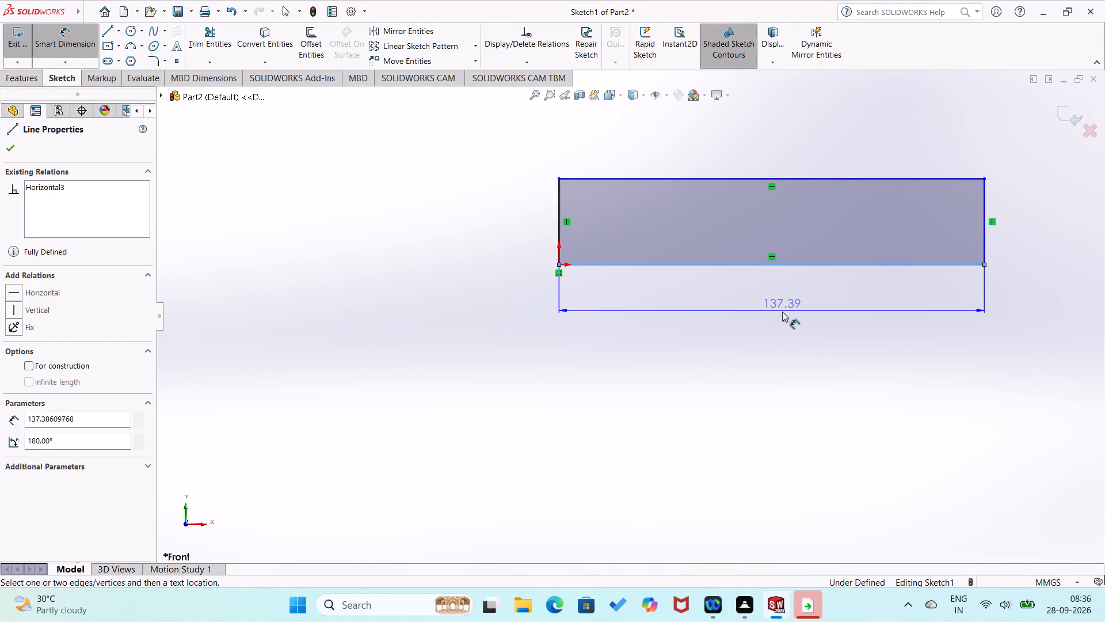
pyautogui.click(782, 312)
pyautogui.write('65')
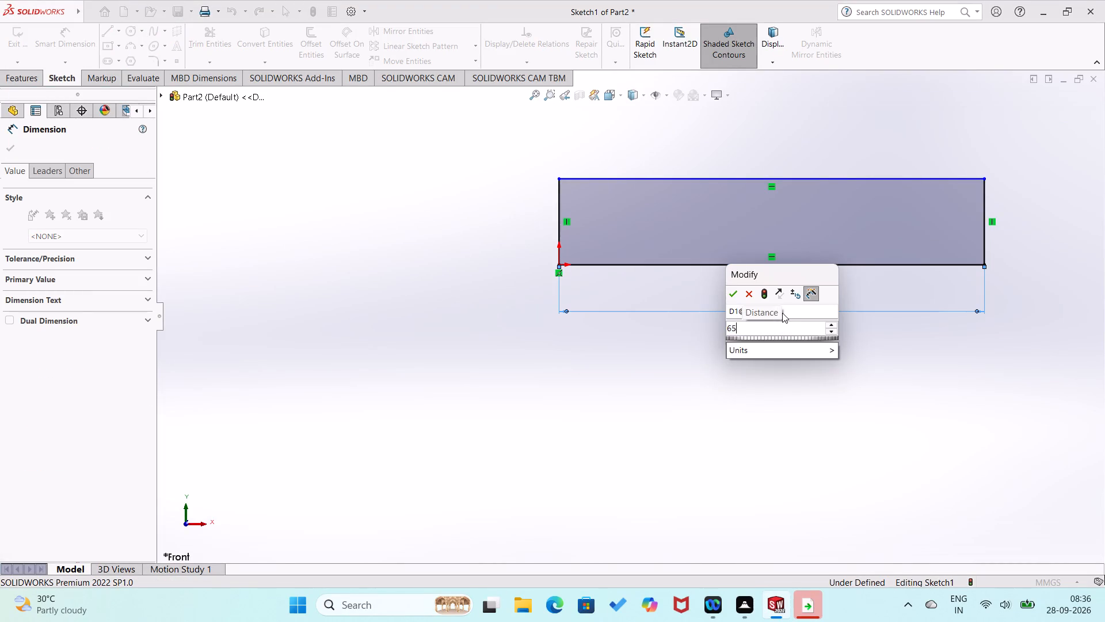
pyautogui.press('Return')
pyautogui.click(644, 359)
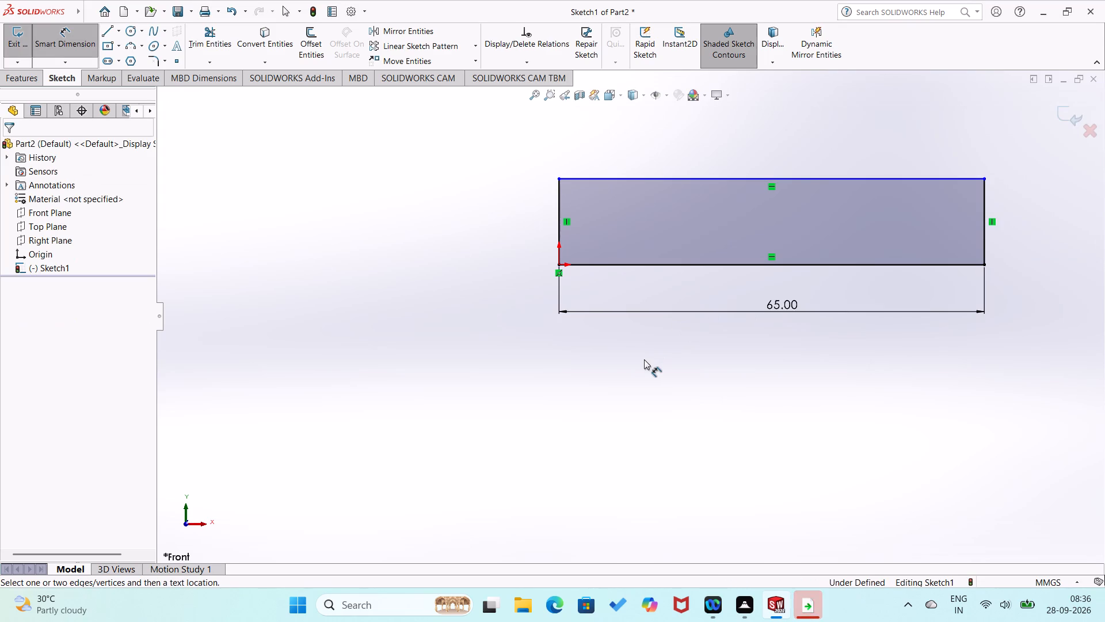
pyautogui.click(559, 229)
pyautogui.click(540, 234)
pyautogui.press('9')
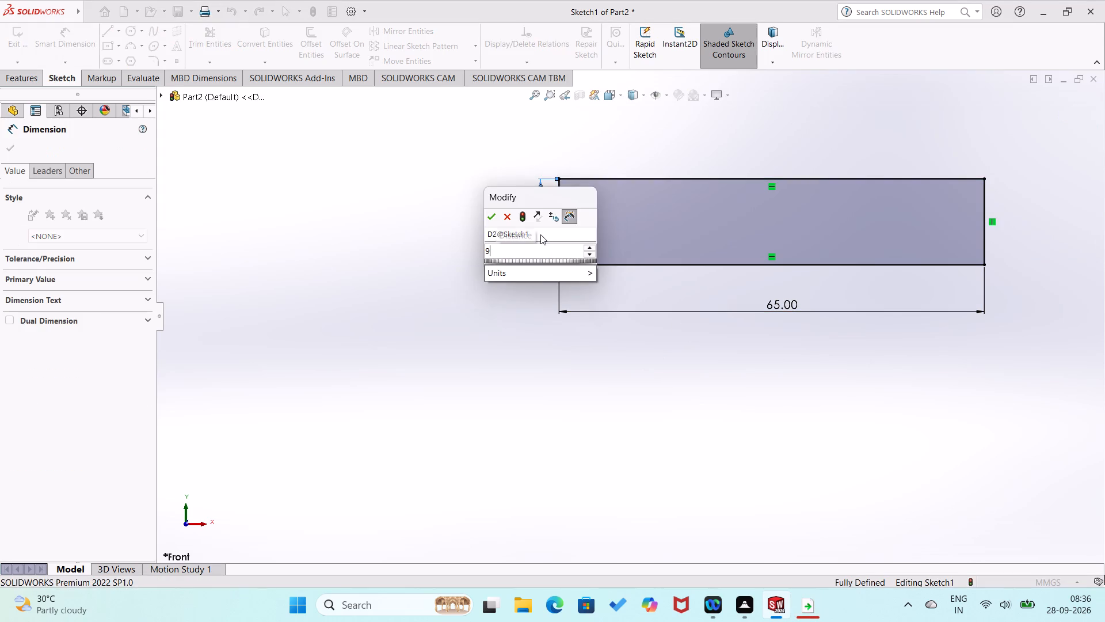
pyautogui.press('Return')
pyautogui.click(520, 348)
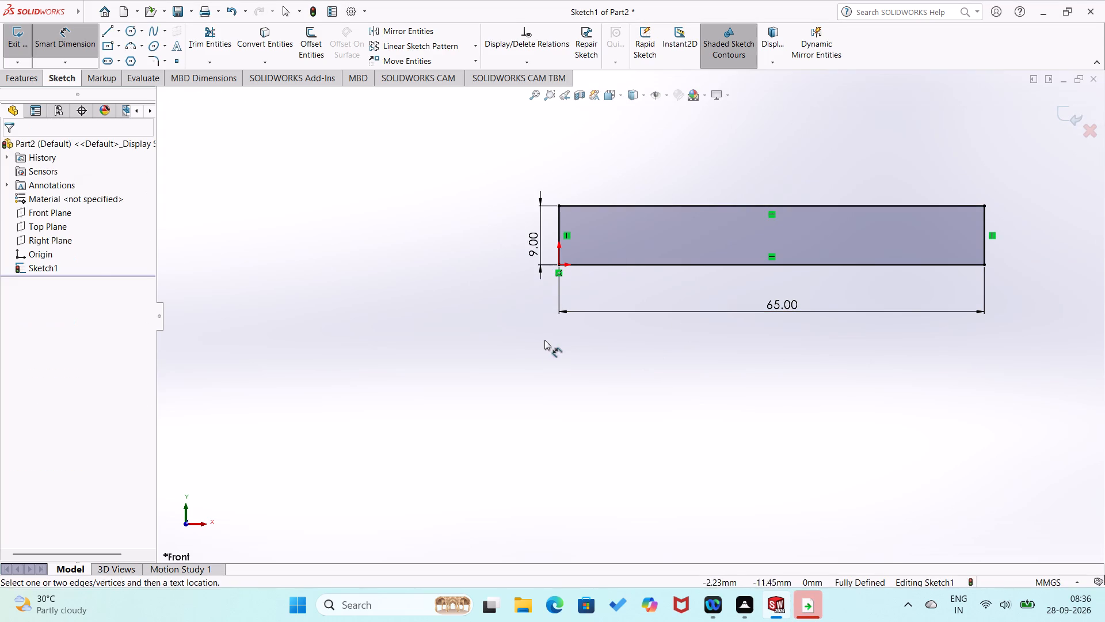
# Sketch two circles inside the rectangle, radius about 2.7 mm near the left end and about 3.1 mm near the right end.
pyautogui.moveTo(509, 391); pyautogui.dragTo(656, 430, button='right')
pyautogui.click(615, 235)
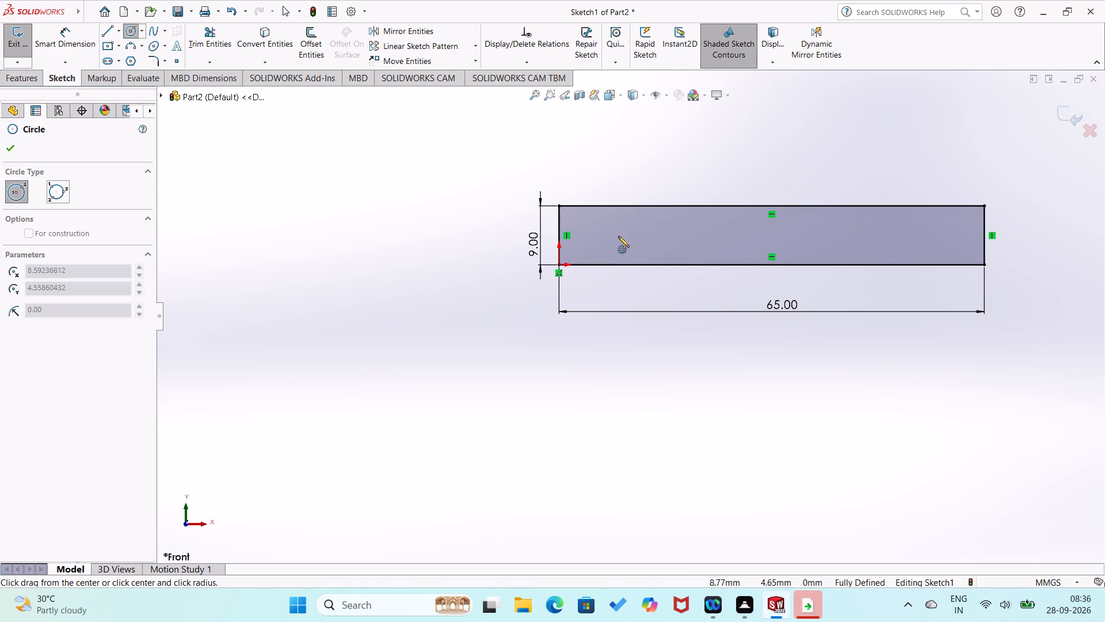
pyautogui.click(623, 251)
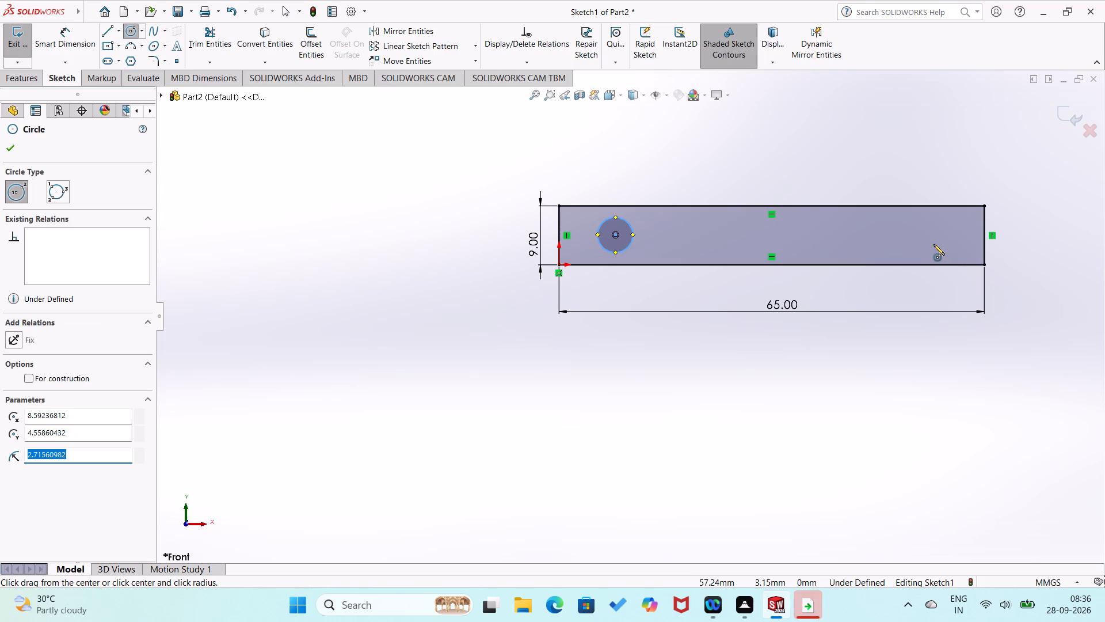
pyautogui.click(924, 237)
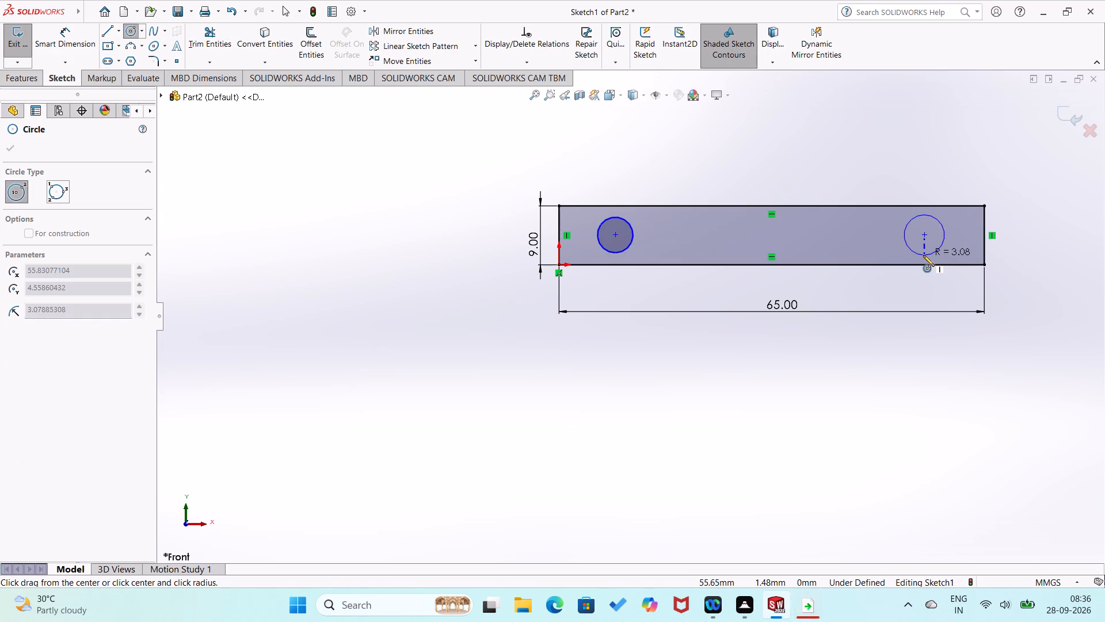
pyautogui.click(923, 255)
# Dimension the circle centres 50 mm apart and place the left circle's centre 7.5 mm from the rectangle's left edge.
pyautogui.moveTo(906, 333); pyautogui.dragTo(906, 239, button='right')
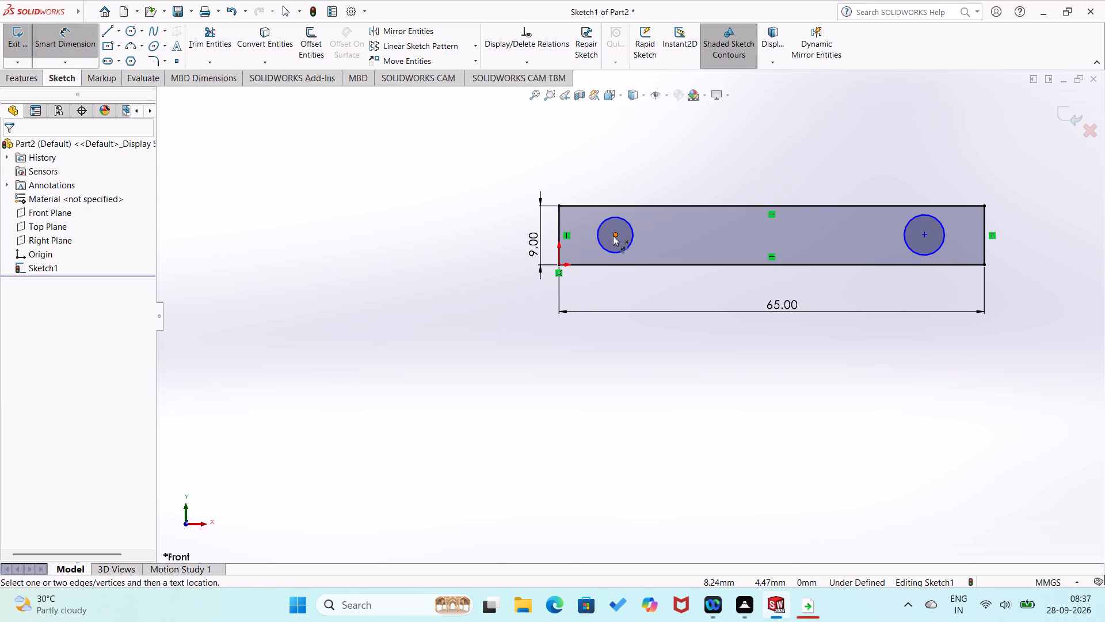
pyautogui.click(613, 236)
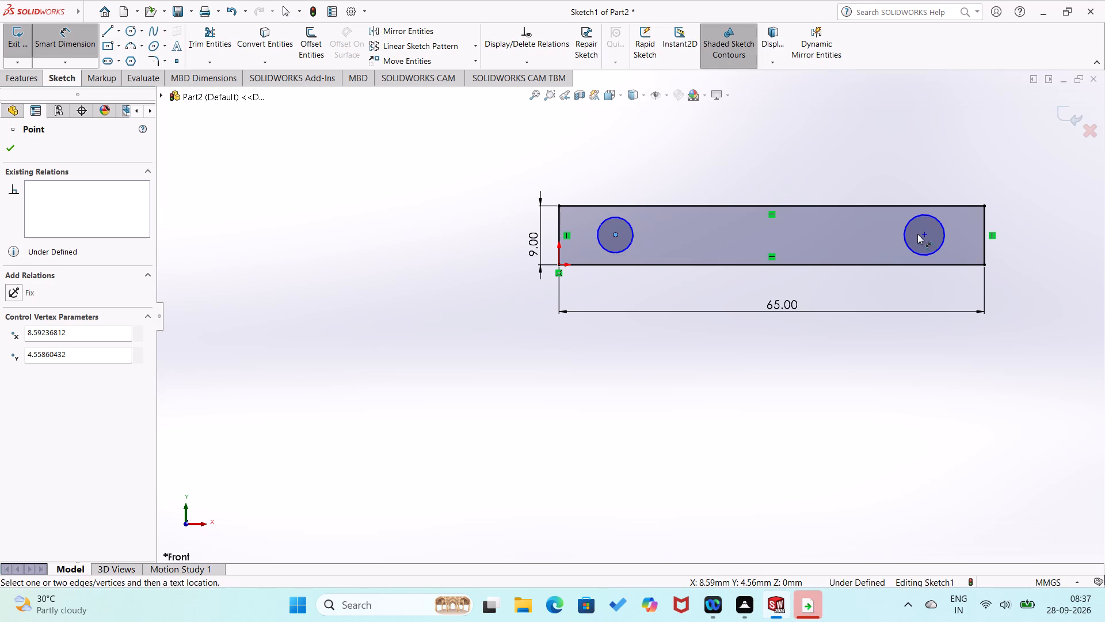
pyautogui.click(924, 235)
pyautogui.click(861, 181)
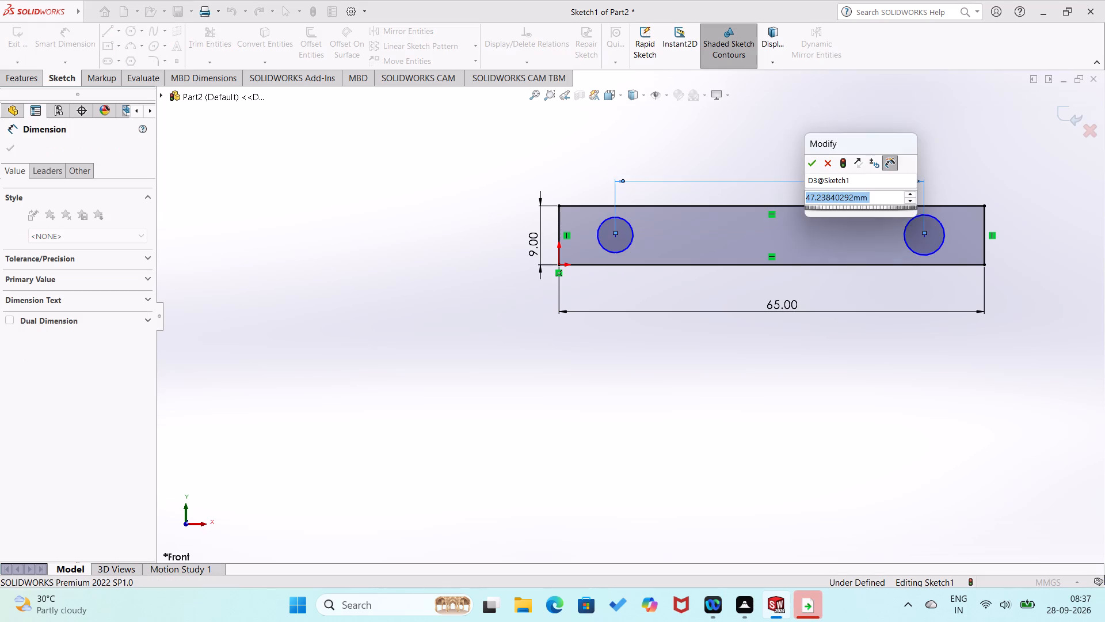
pyautogui.press('5')
pyautogui.press('0')
pyautogui.press('Return')
pyautogui.click(845, 362)
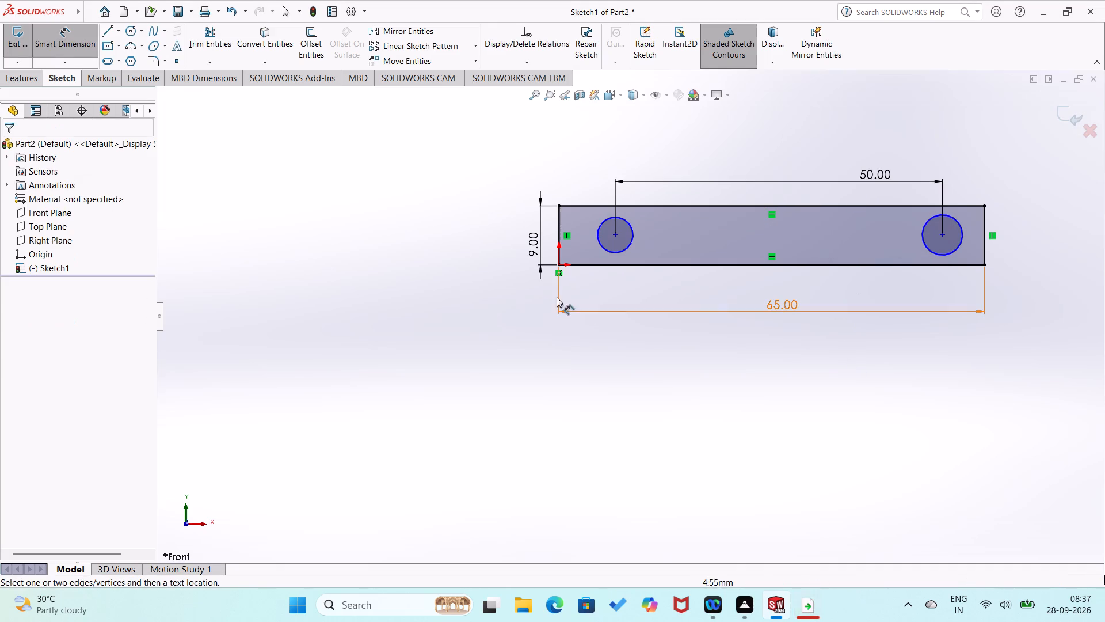
pyautogui.click(560, 231)
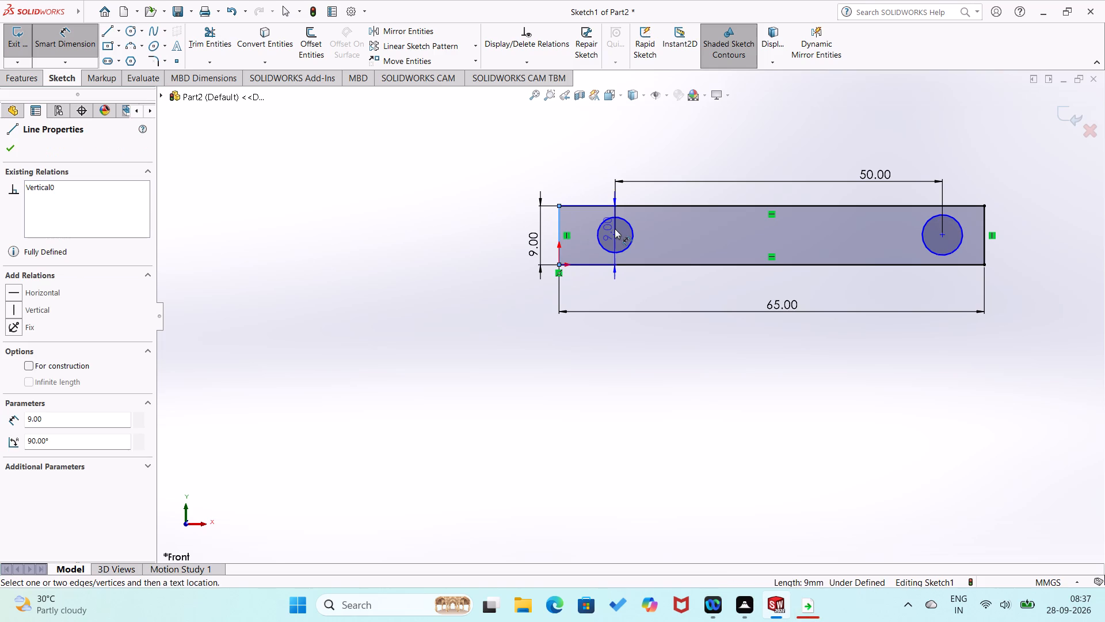
pyautogui.click(615, 235)
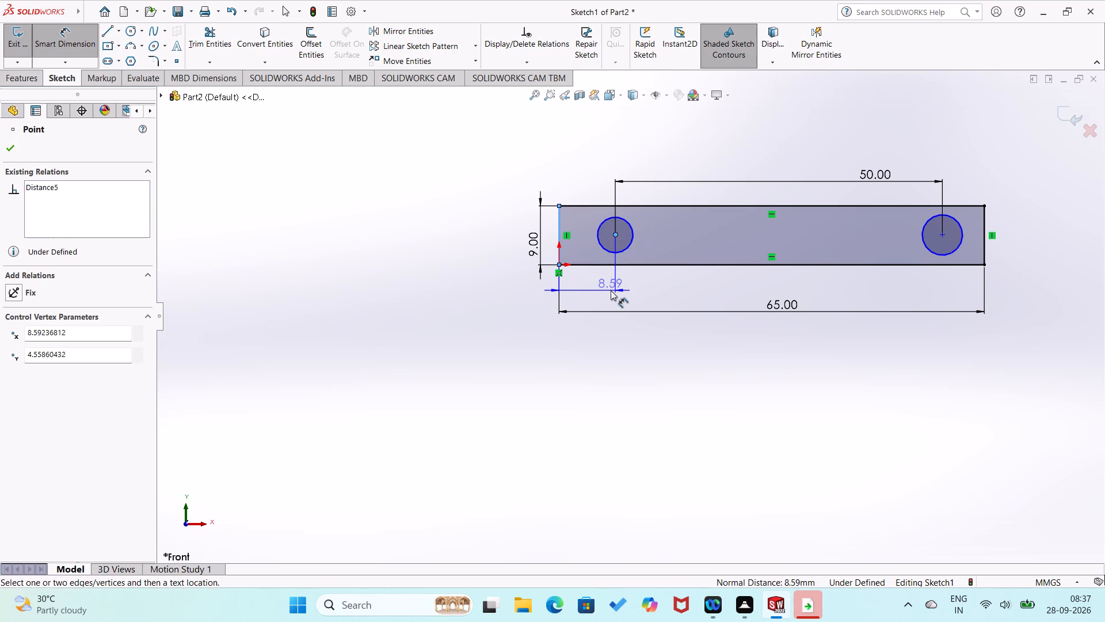
pyautogui.click(611, 290)
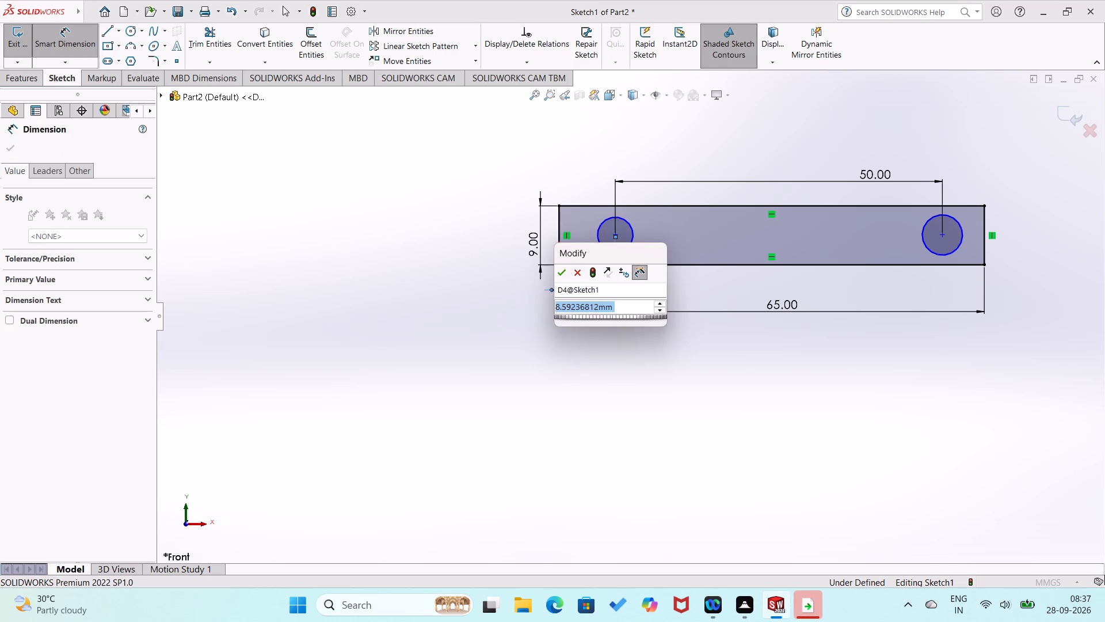
pyautogui.write('7.5')
pyautogui.press('Return')
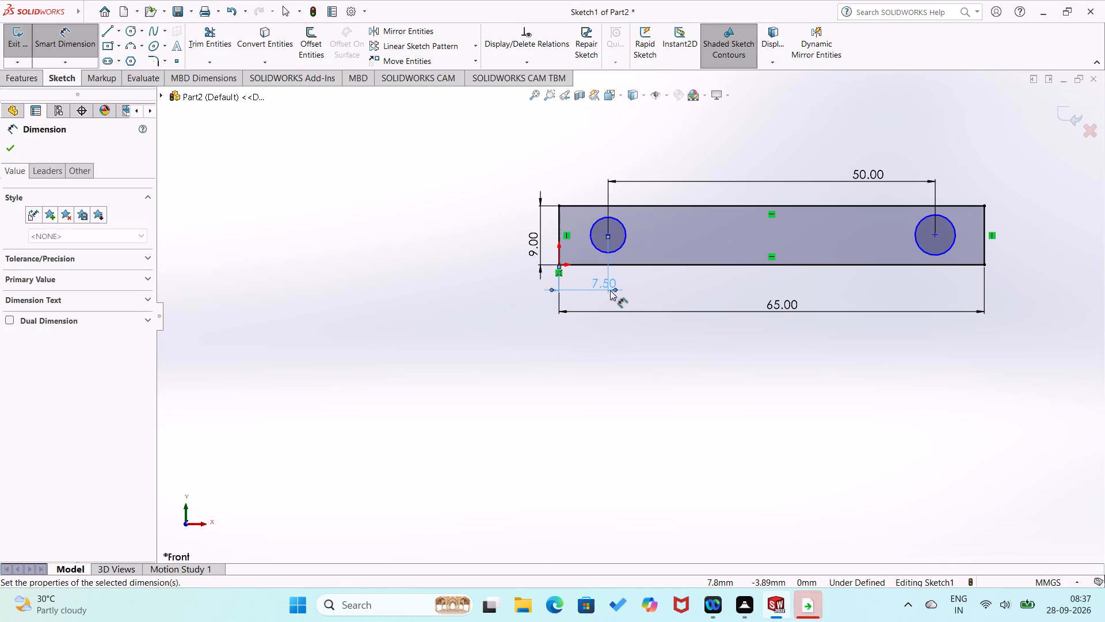
pyautogui.click(609, 372)
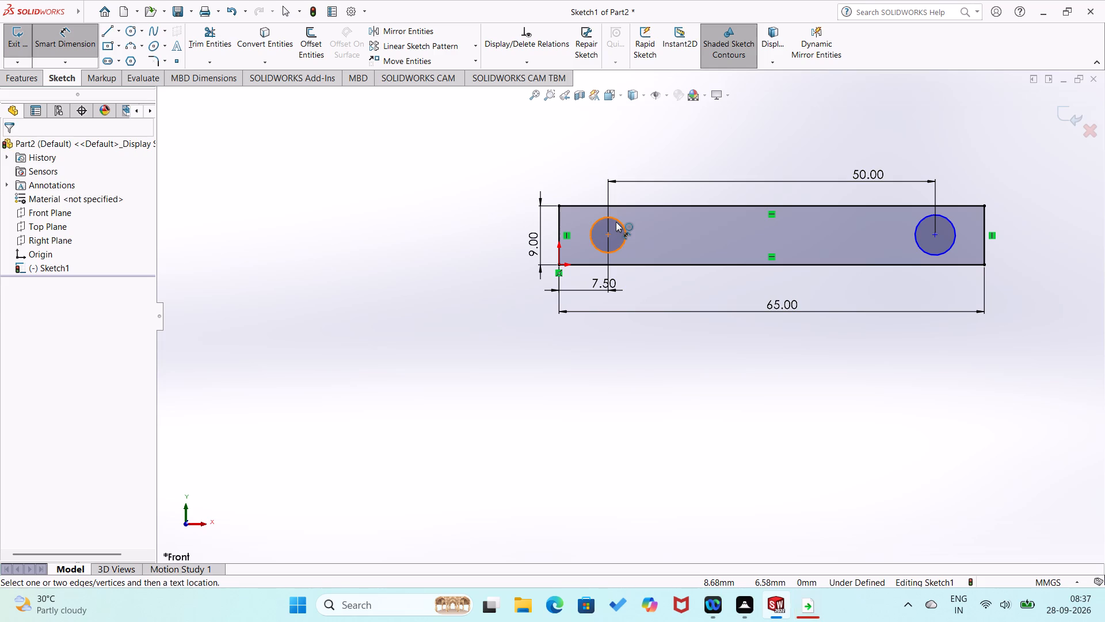
# Dimension both circles with a diameter of 5 mm.
pyautogui.click(616, 222)
pyautogui.click(637, 195)
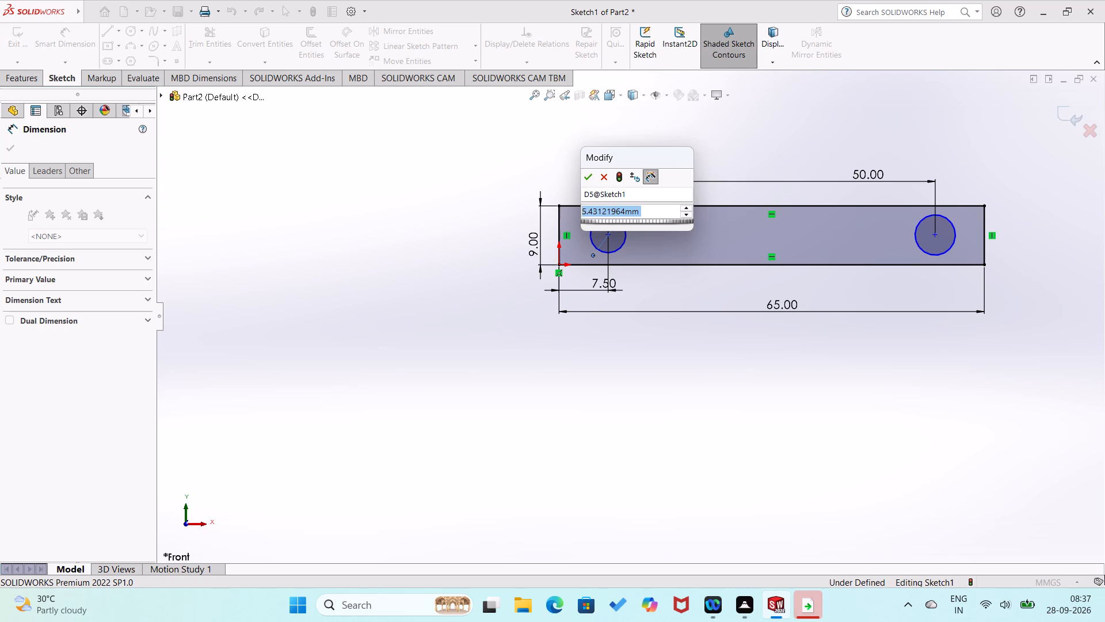
pyautogui.press('5')
pyautogui.press('Return')
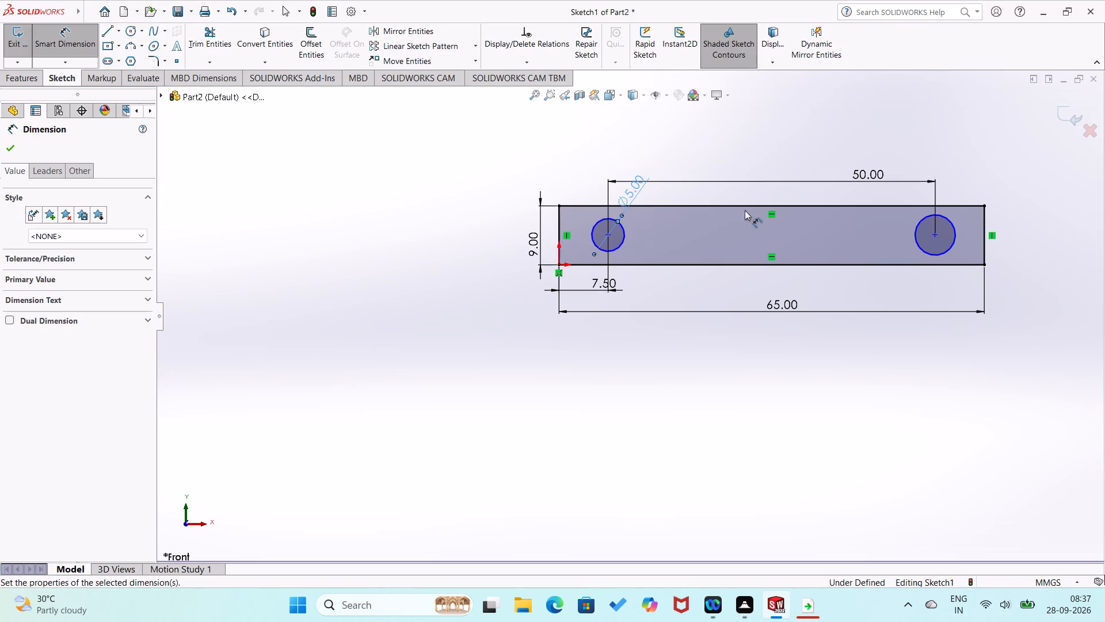
pyautogui.click(952, 226)
pyautogui.click(959, 185)
pyautogui.press('5')
pyautogui.press('Return')
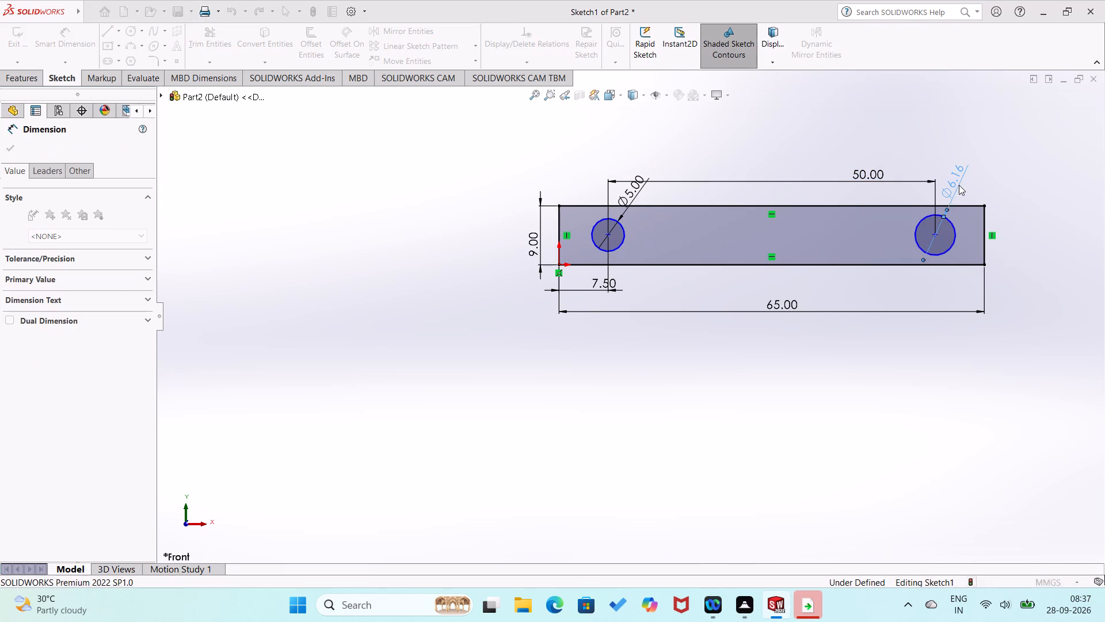
pyautogui.click(862, 404)
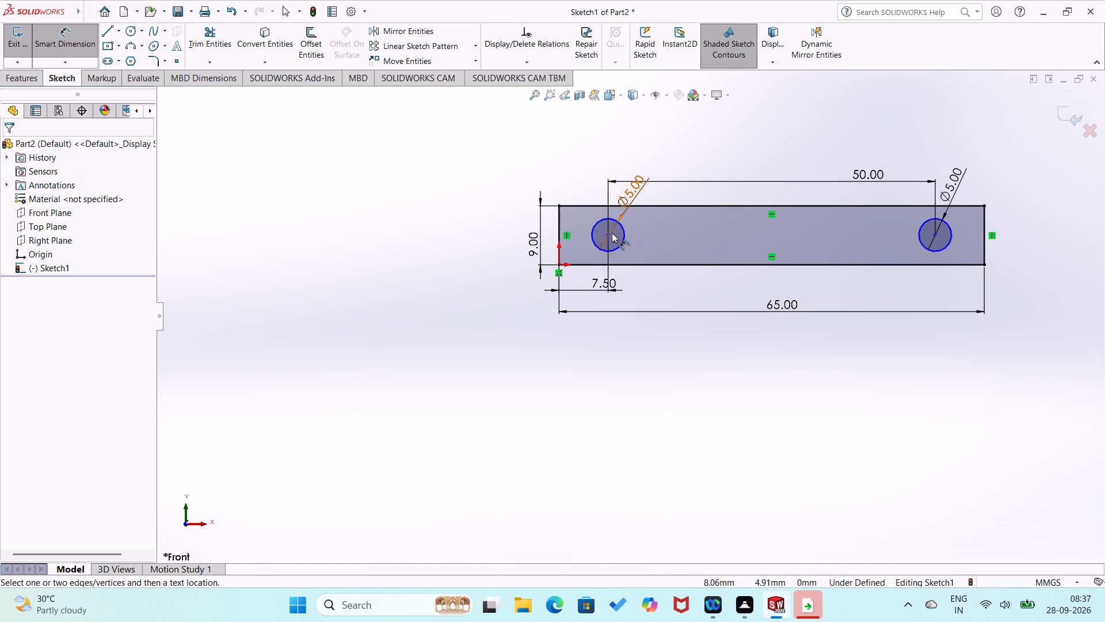
# Dimension both circle centres 4.5 mm below the rectangle's top edge.
pyautogui.click(607, 233)
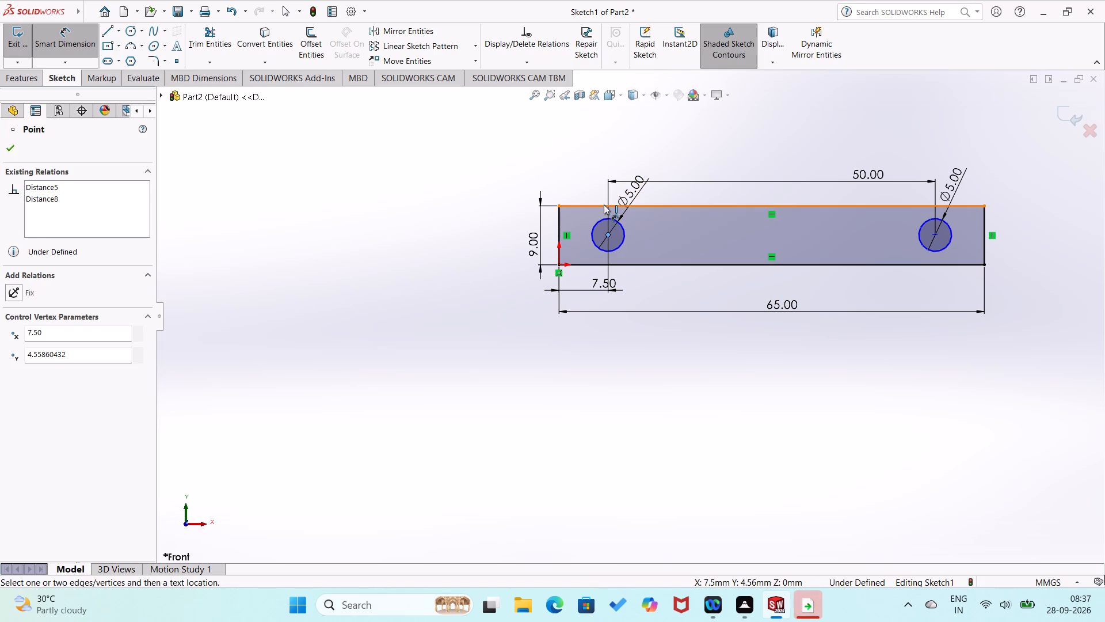
pyautogui.click(604, 204)
pyautogui.click(579, 181)
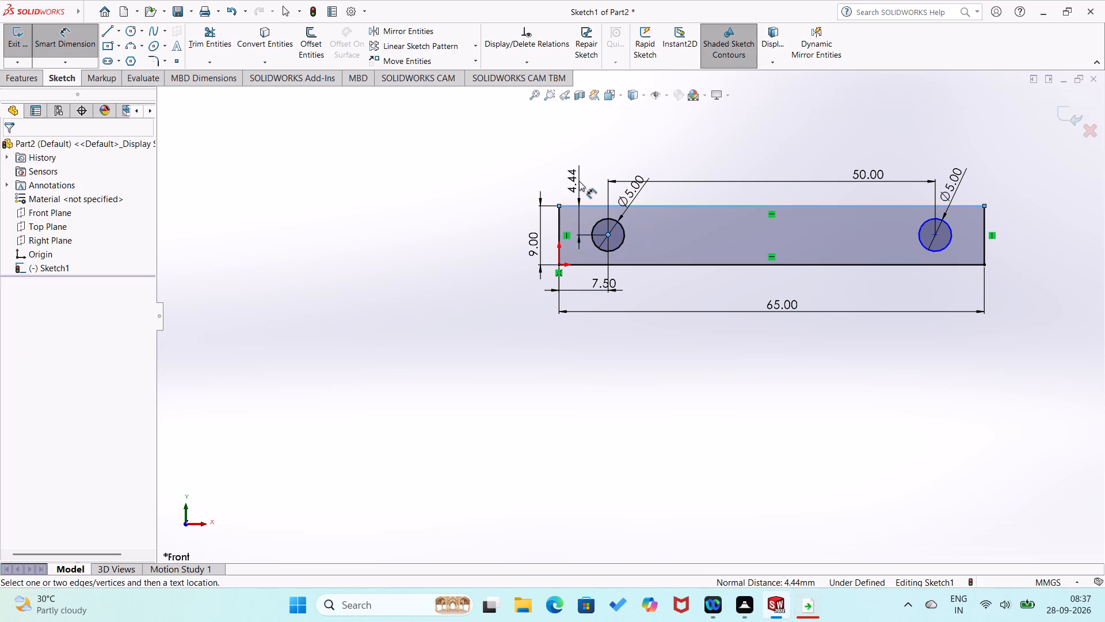
pyautogui.write('4.5')
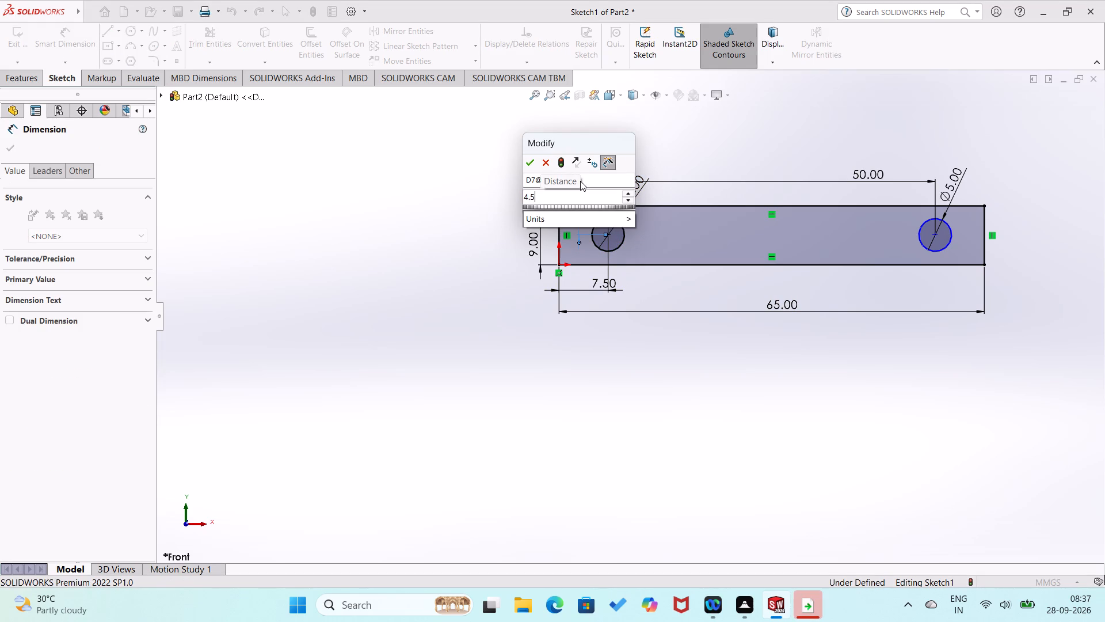
pyautogui.press('Return')
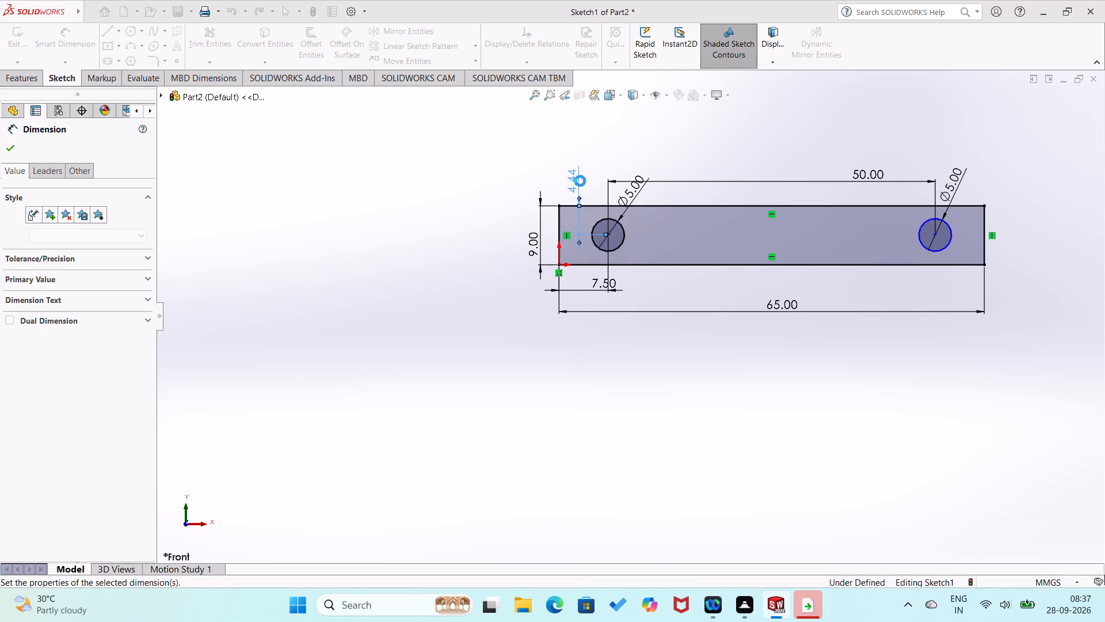
pyautogui.click(761, 162)
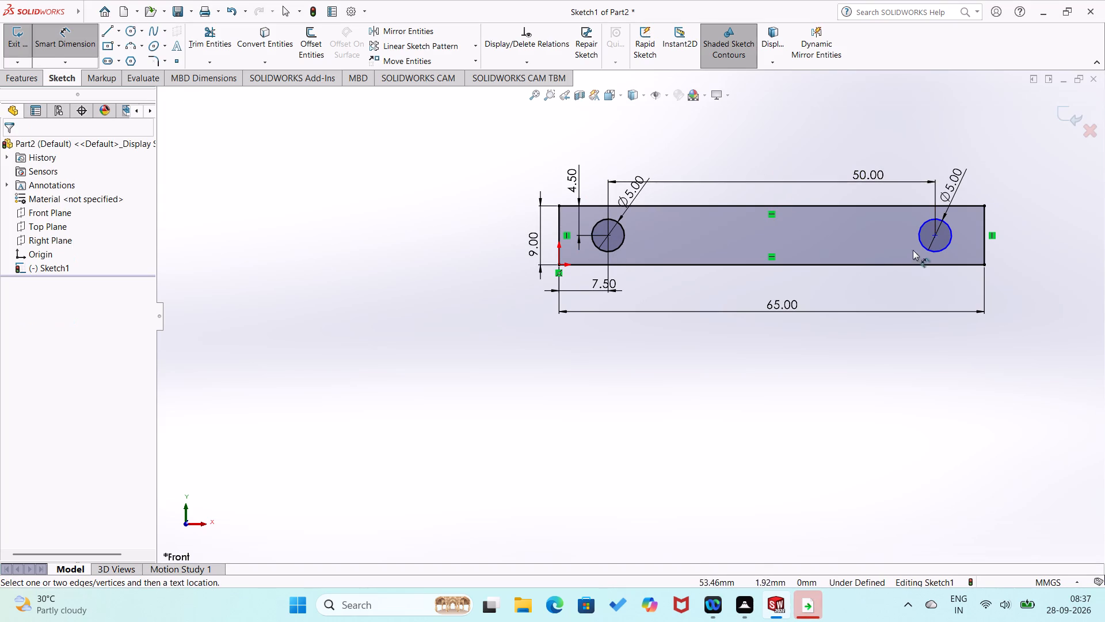
pyautogui.click(934, 235)
pyautogui.click(915, 205)
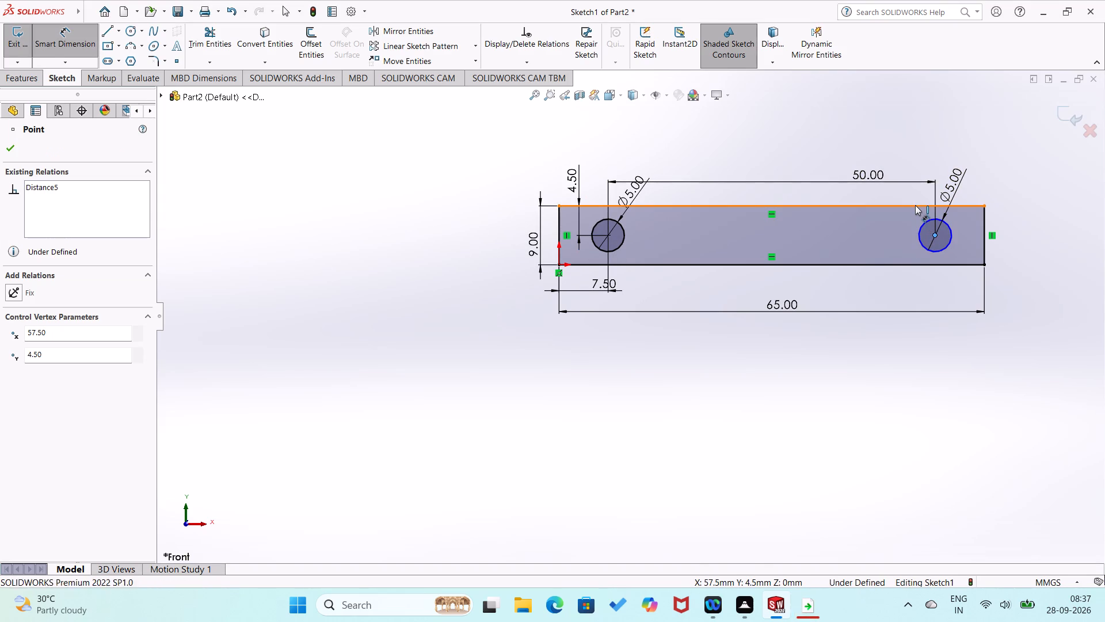
pyautogui.click(935, 170)
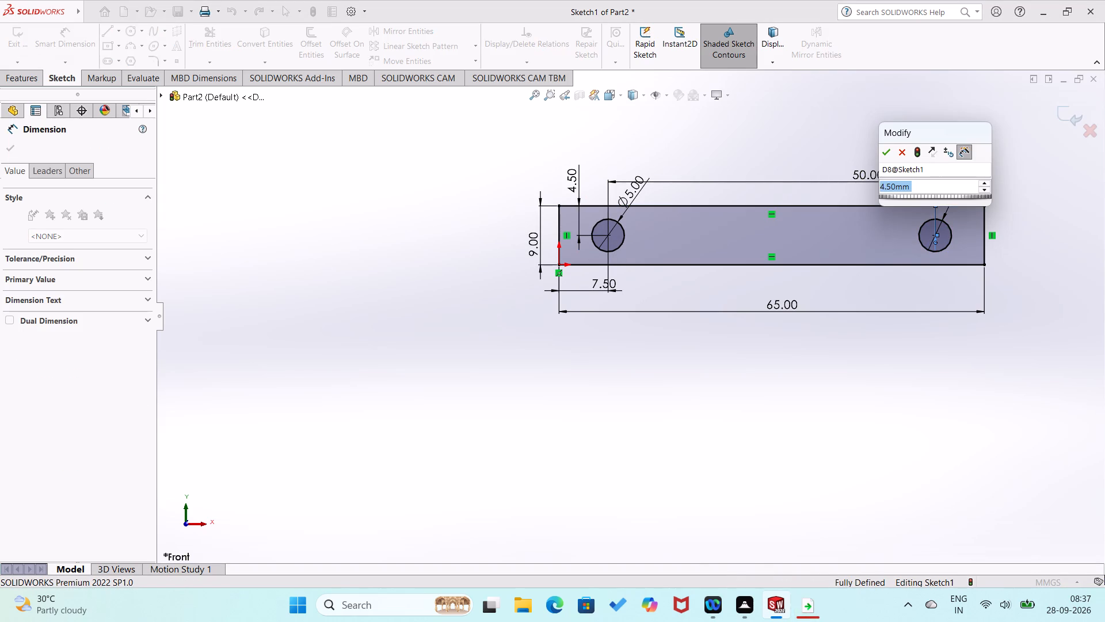
pyautogui.click(889, 156)
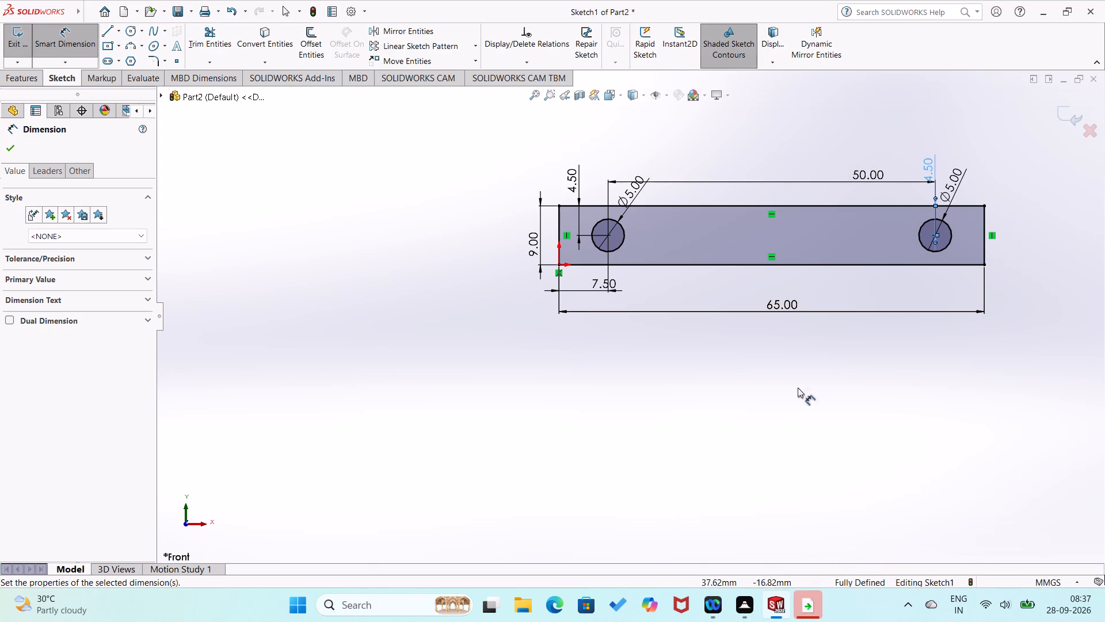
pyautogui.click(13, 151)
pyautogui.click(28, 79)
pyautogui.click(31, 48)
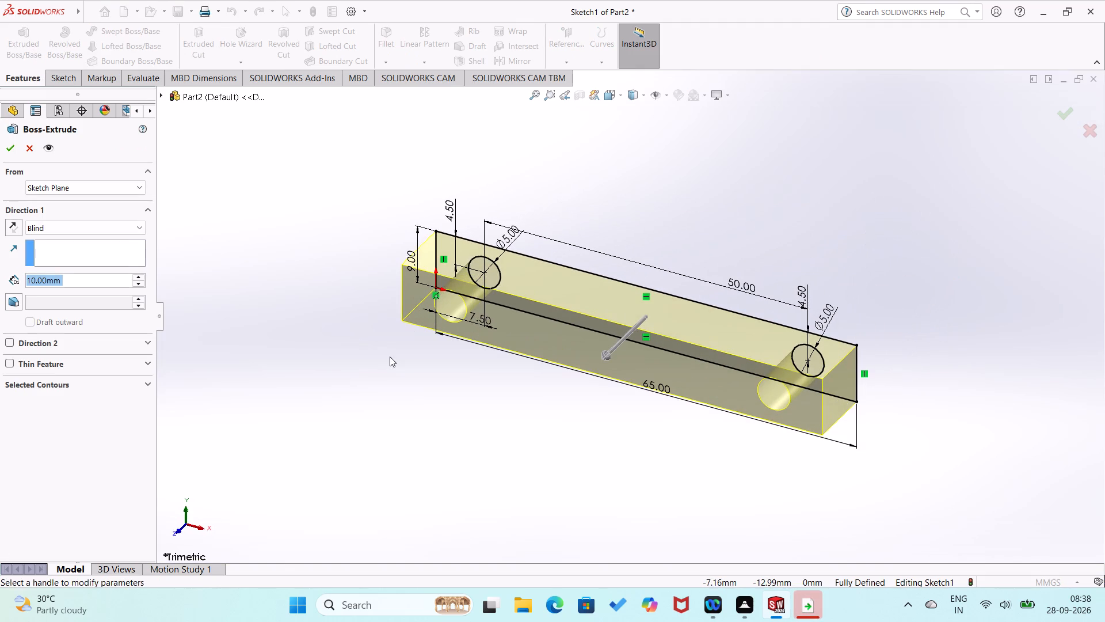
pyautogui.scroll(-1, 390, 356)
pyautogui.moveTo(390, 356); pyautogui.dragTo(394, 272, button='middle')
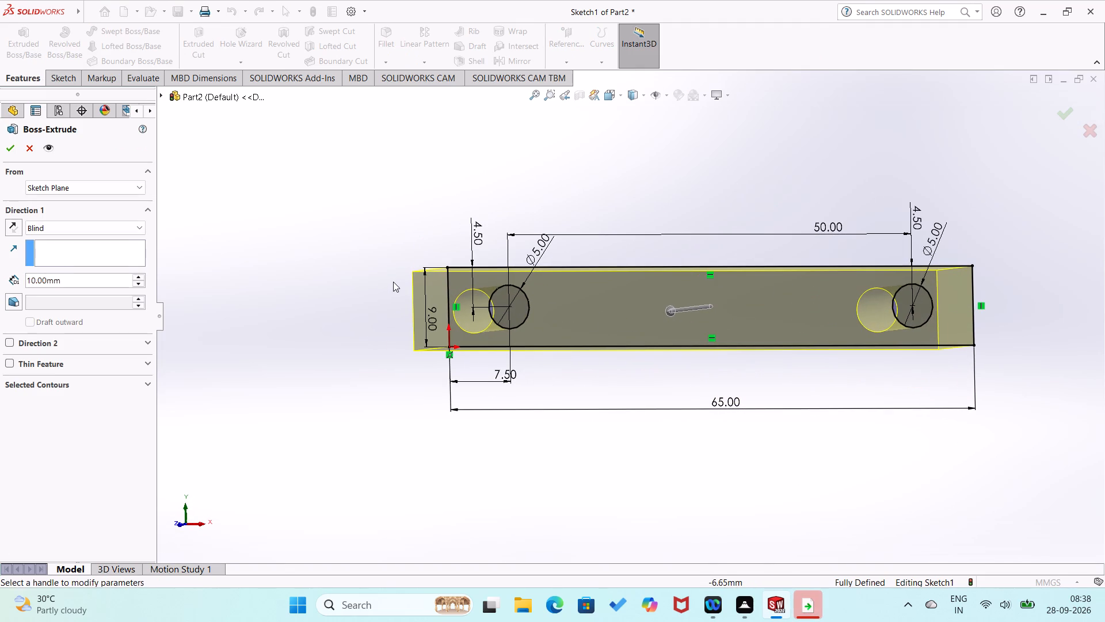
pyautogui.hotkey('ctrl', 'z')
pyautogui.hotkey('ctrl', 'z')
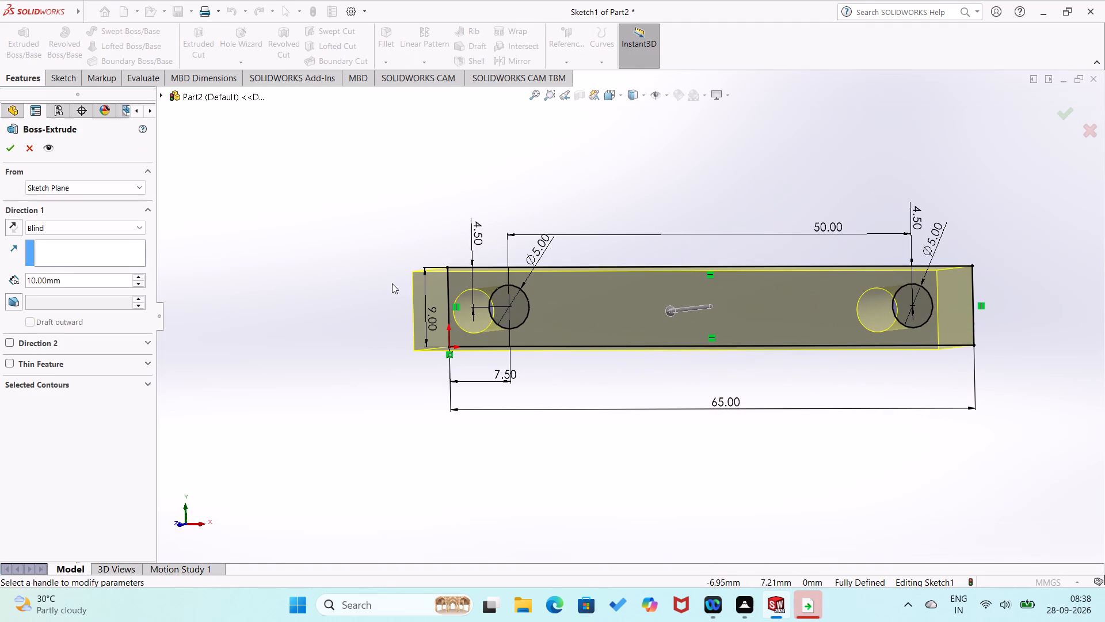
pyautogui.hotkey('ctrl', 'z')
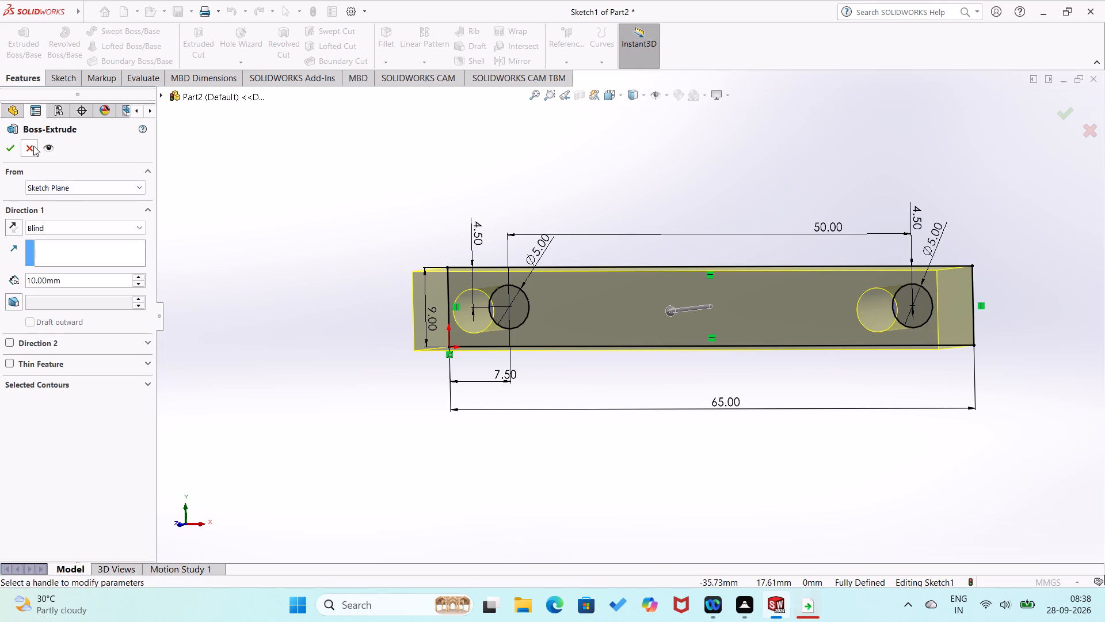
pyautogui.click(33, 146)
# Undo the circles' dimensions, both circles and the rectangle's last height edit.
pyautogui.hotkey('ctrl', 'z')
pyautogui.hotkey('ctrl', 'z')
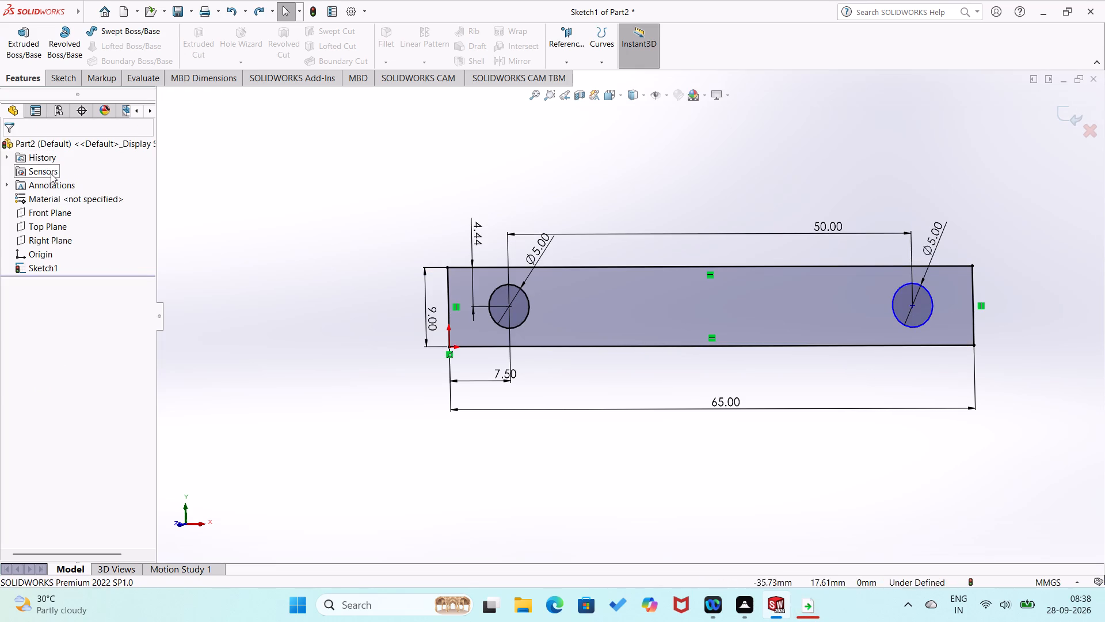
pyautogui.hotkey('ctrl', 'z')
pyautogui.hotkey('ctrl', 'z')
pyautogui.hotkey('ctrl', 'z')
pyautogui.hotkey('ctrl', 'z')
pyautogui.hotkey('ctrl', 'z')
pyautogui.hotkey('ctrl', 'z')
pyautogui.hotkey('ctrl', 'z')
pyautogui.hotkey('ctrl', 'z')
pyautogui.hotkey('ctrl', 'z')
pyautogui.hotkey('ctrl', 'z')
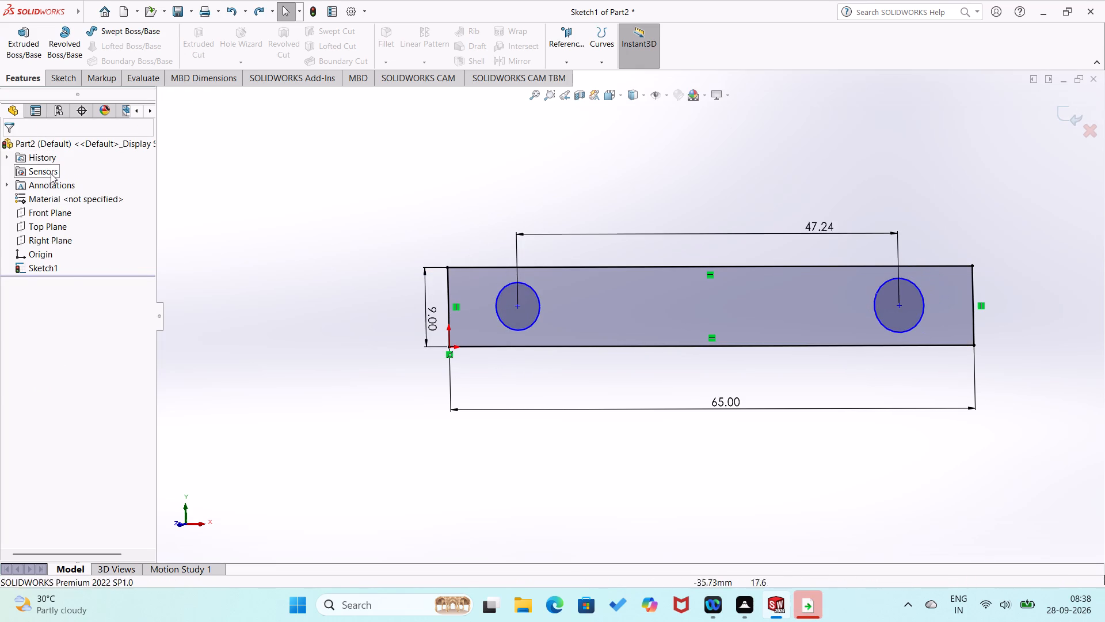
pyautogui.hotkey('ctrl', 'z')
pyautogui.hotkey('ctrl', 'z')
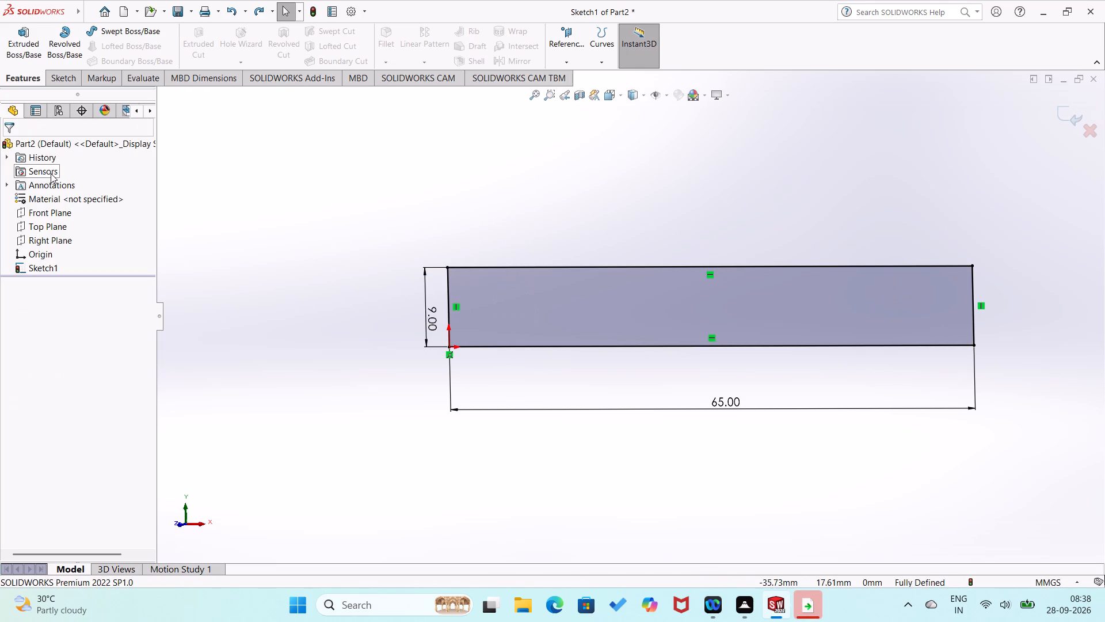
pyautogui.hotkey('ctrl', 'z')
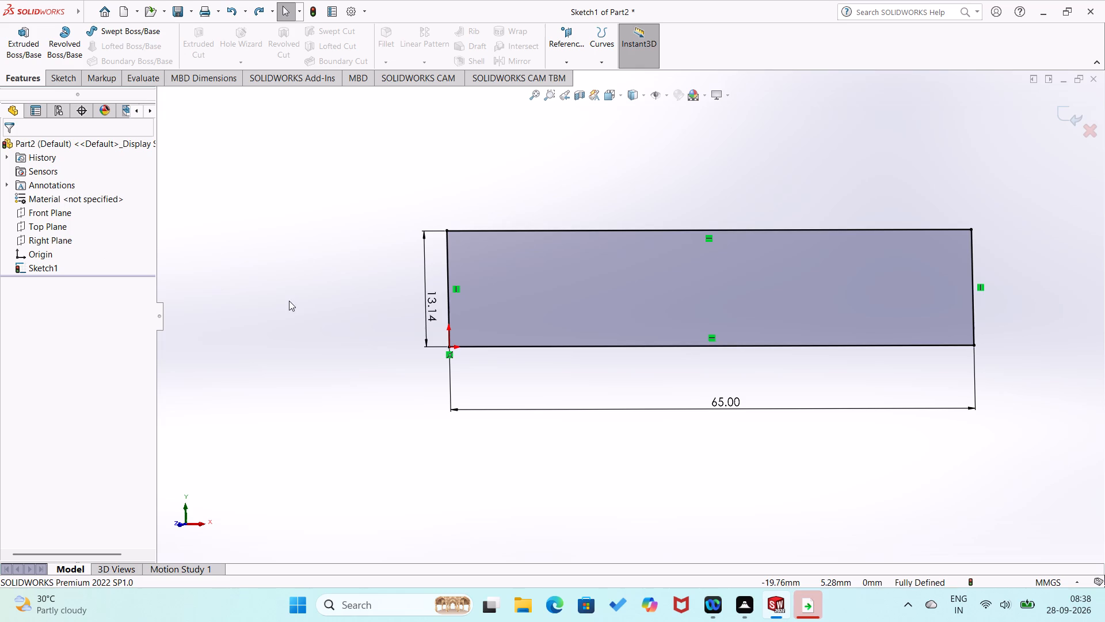
# Set the rectangle's height to 9 mm.
pyautogui.doubleClick(425, 286)
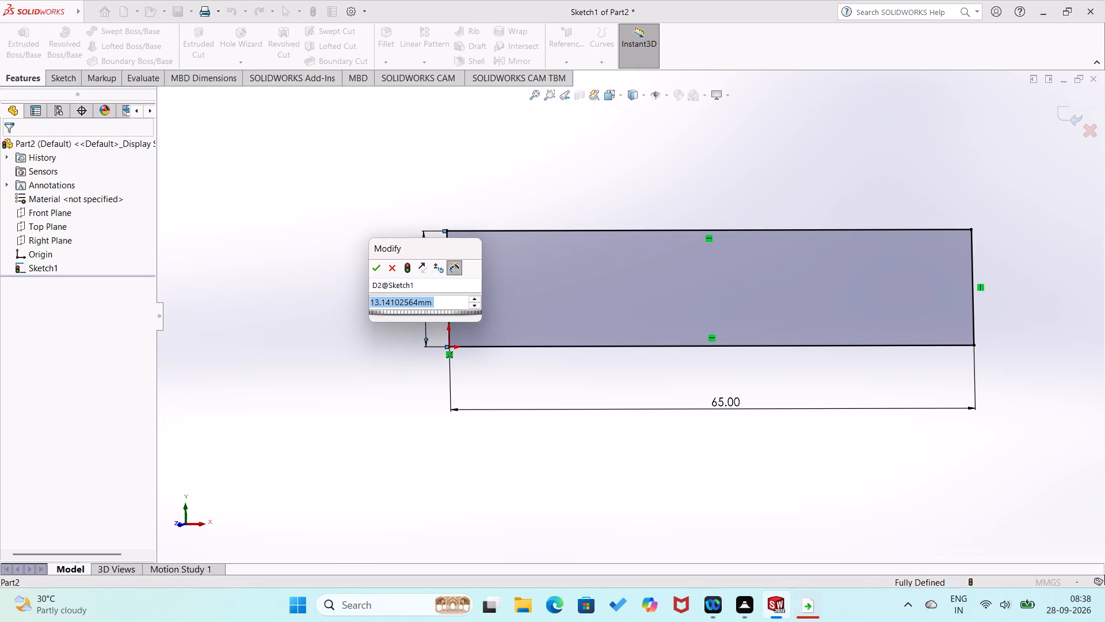
pyautogui.press('9')
pyautogui.press('Return')
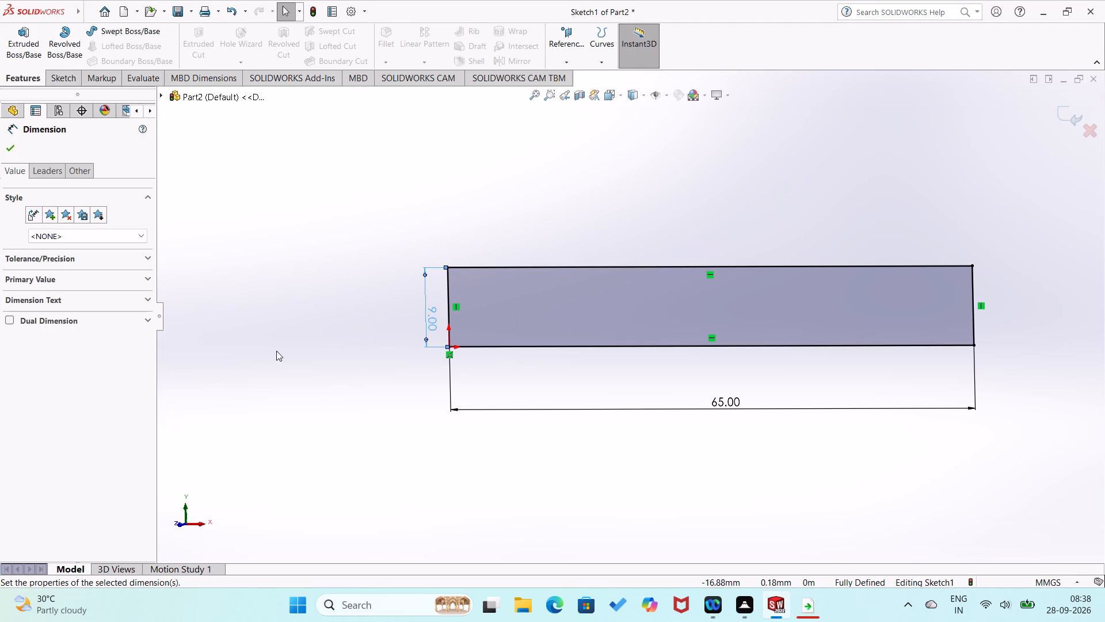
pyautogui.click(10, 142)
# Extrude the rectangle as a boss with a blind depth of 9 mm.
pyautogui.click(15, 56)
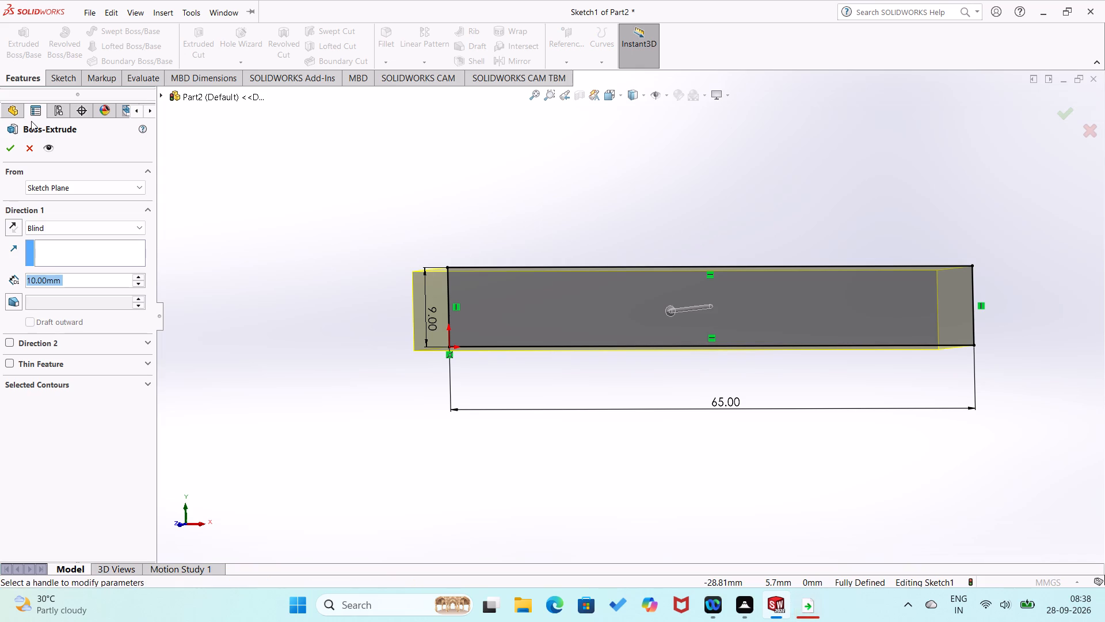
pyautogui.press('9')
pyautogui.press('Return')
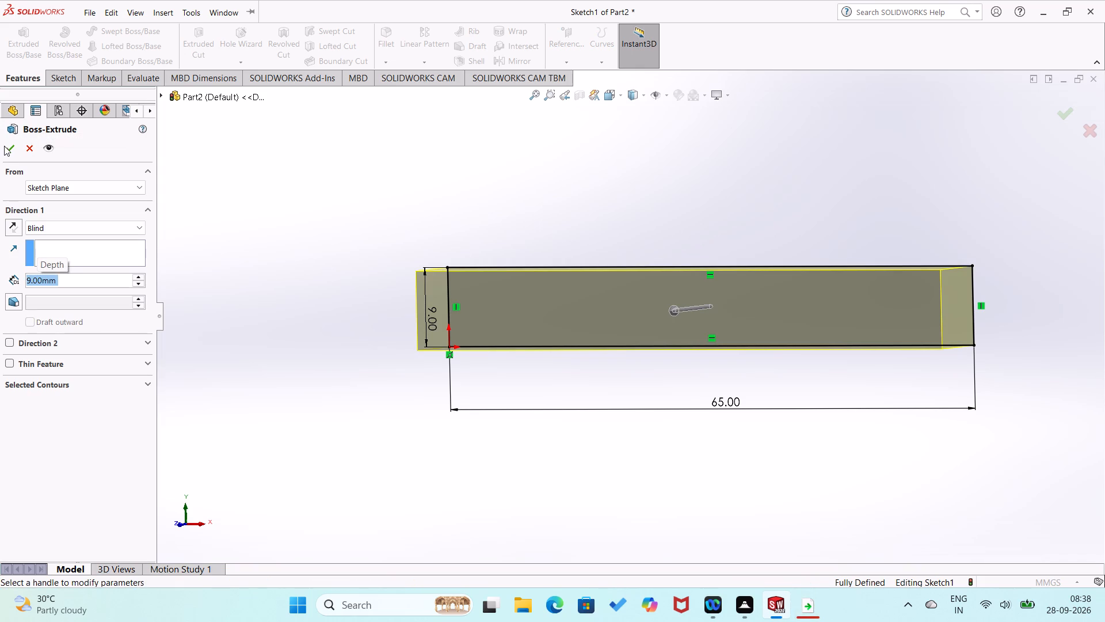
pyautogui.click(10, 152)
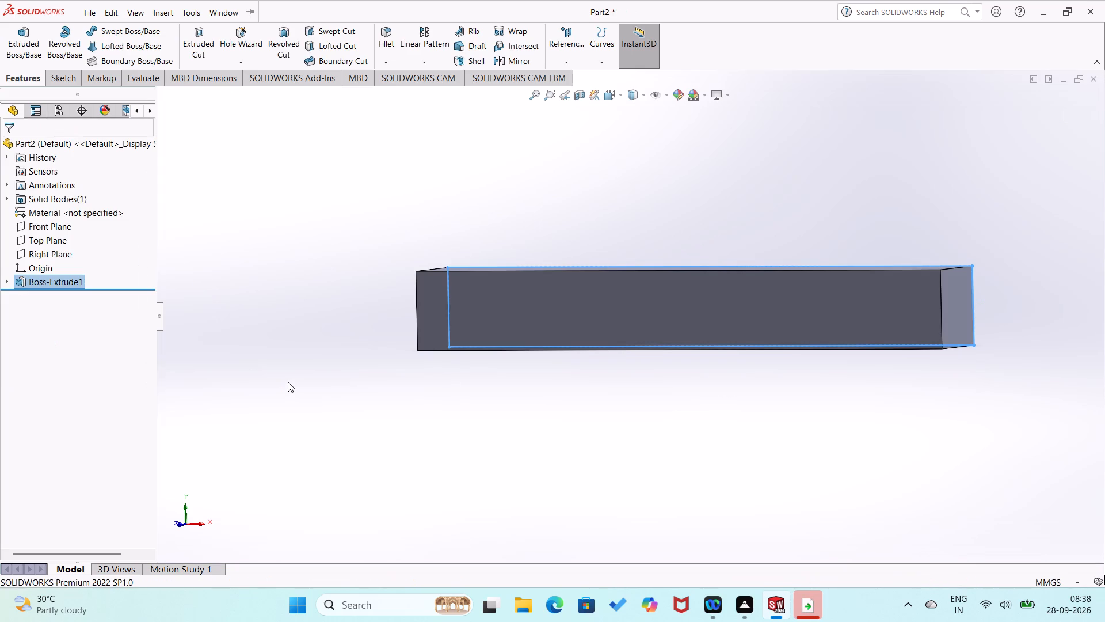
# Start a sketch on the bar's front face and draw a circle of about 2.1 mm radius near each end.
pyautogui.moveTo(288, 382); pyautogui.dragTo(286, 374)
pyautogui.moveTo(285, 370); pyautogui.dragTo(292, 275, button='middle')
pyautogui.scroll(1, 296, 275)
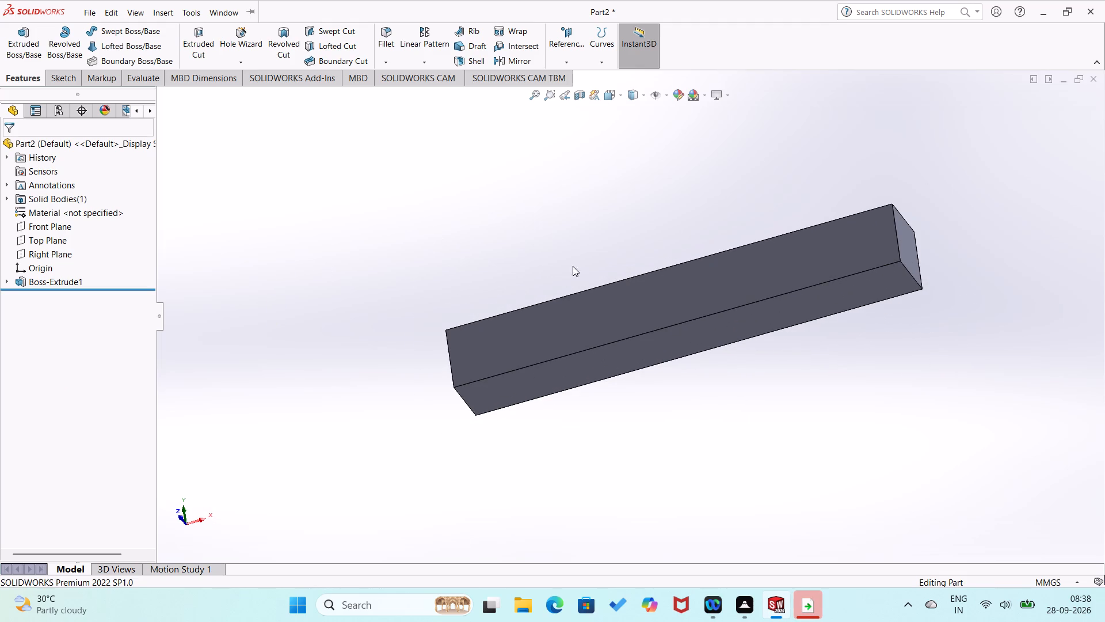
pyautogui.rightClick(642, 303)
pyautogui.click(669, 290)
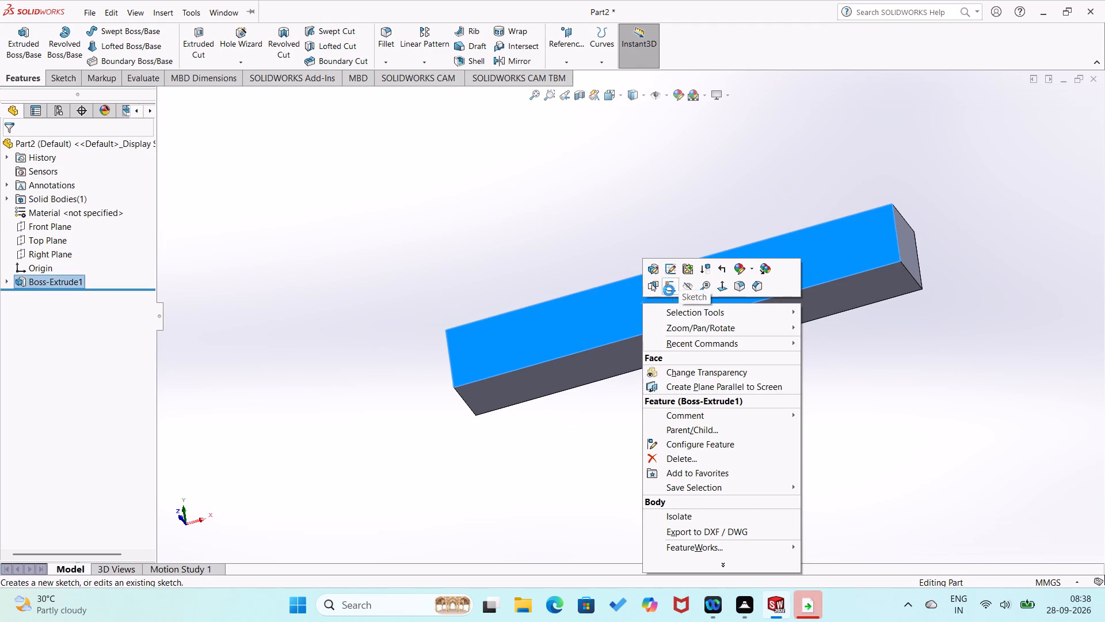
pyautogui.moveTo(656, 232); pyautogui.dragTo(730, 214, button='right')
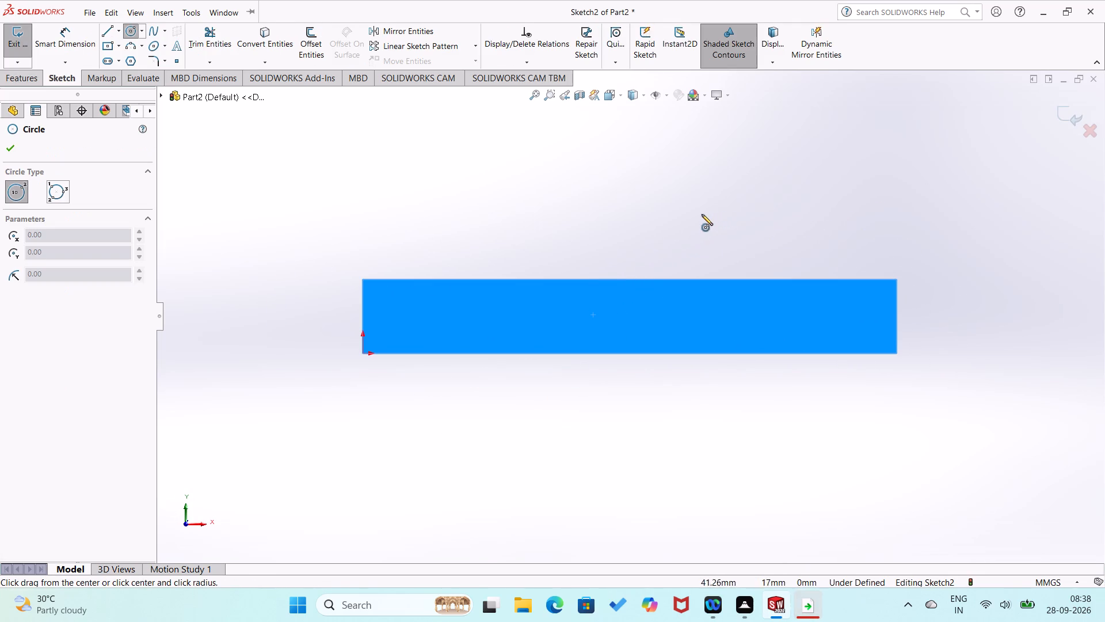
pyautogui.click(817, 314)
pyautogui.click(824, 330)
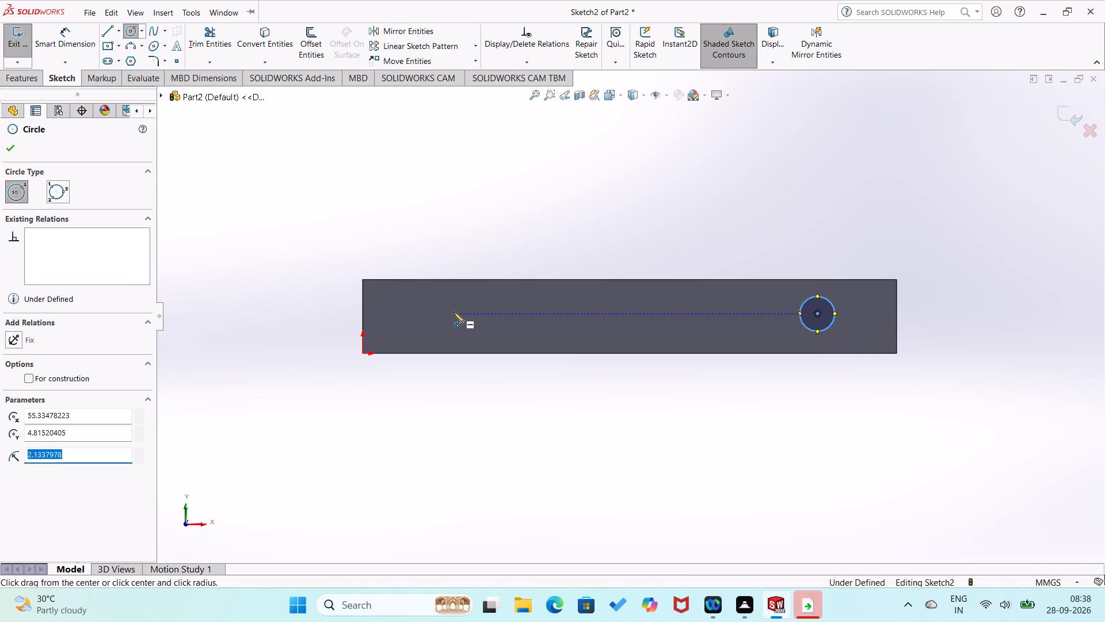
pyautogui.click(454, 312)
pyautogui.click(460, 330)
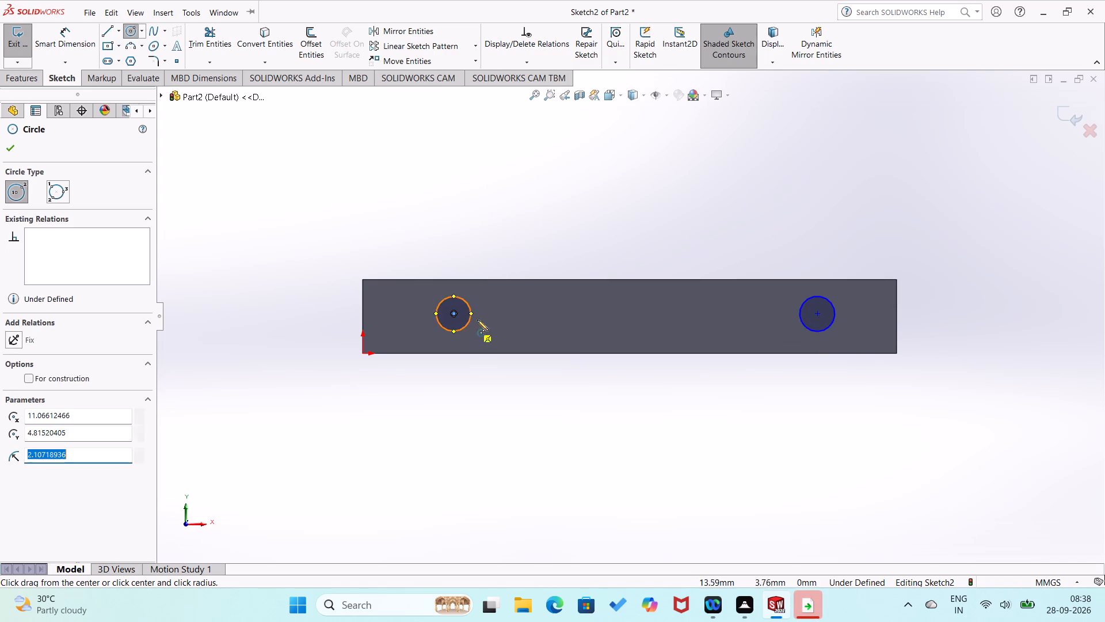
# Dimension both circles with a diameter of 5 mm.
pyautogui.moveTo(491, 310); pyautogui.dragTo(511, 157, button='right')
pyautogui.click(469, 309)
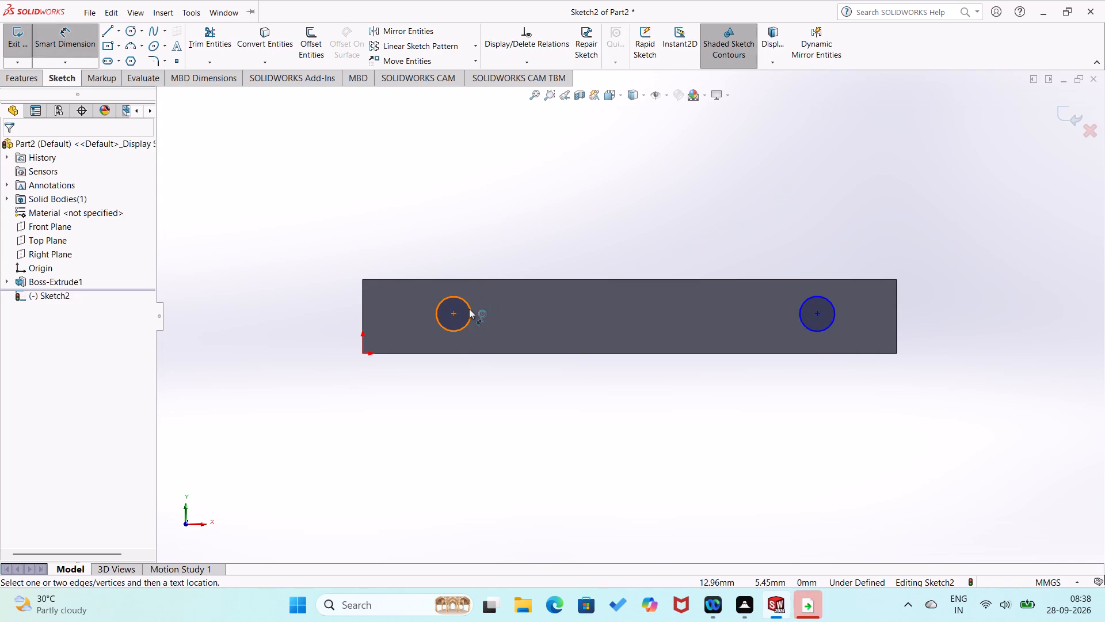
pyautogui.click(490, 264)
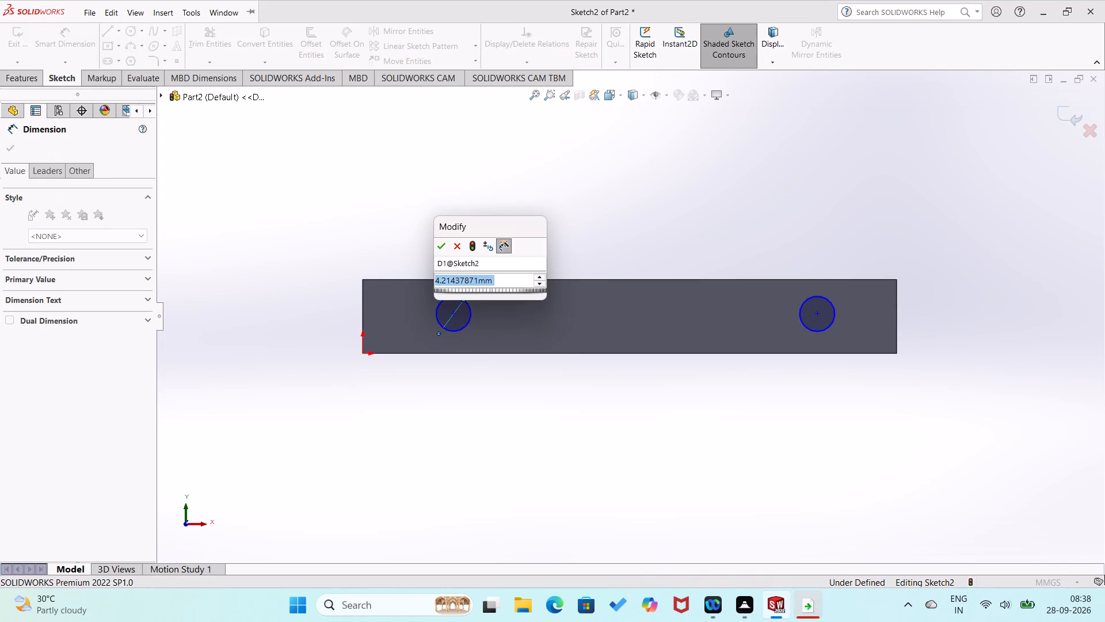
pyautogui.press('5')
pyautogui.press('Return')
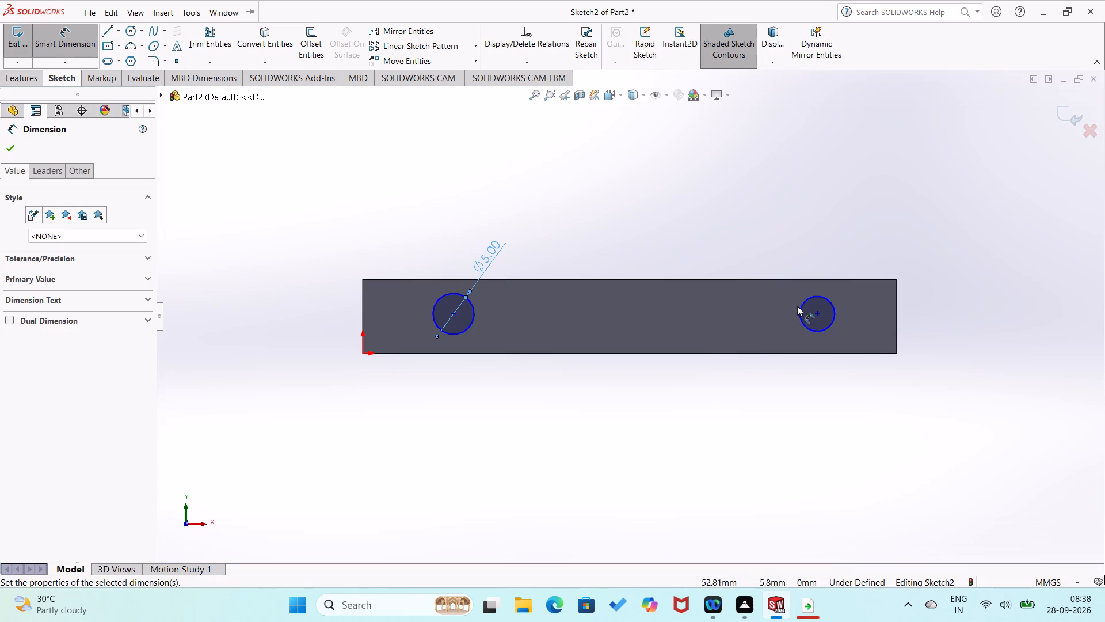
pyautogui.click(801, 304)
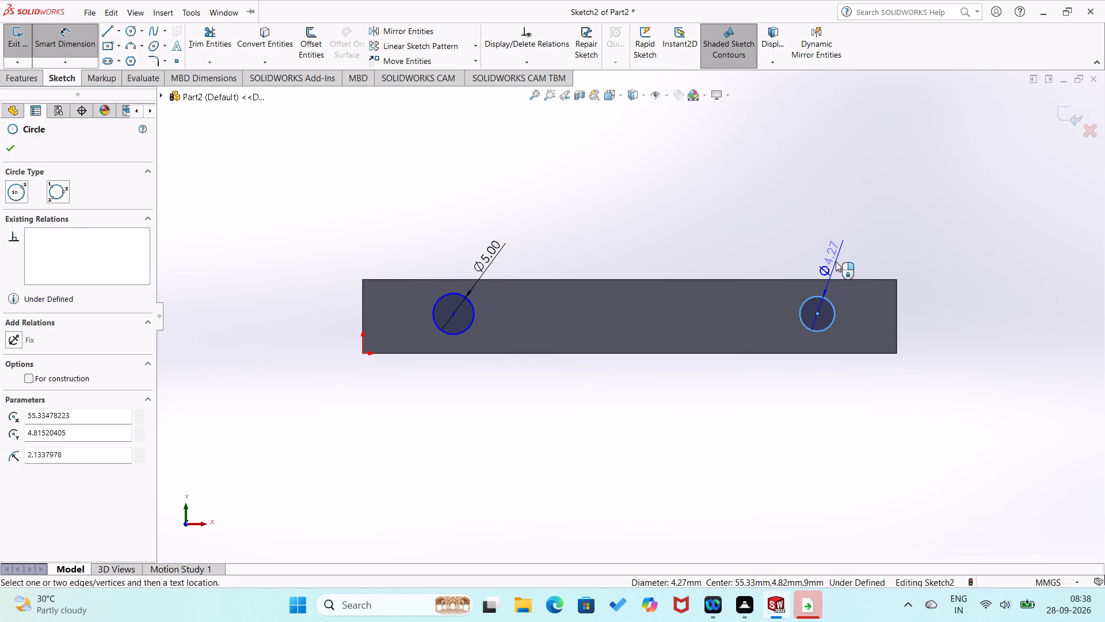
pyautogui.press('5')
pyautogui.press('Return')
pyautogui.click(836, 261)
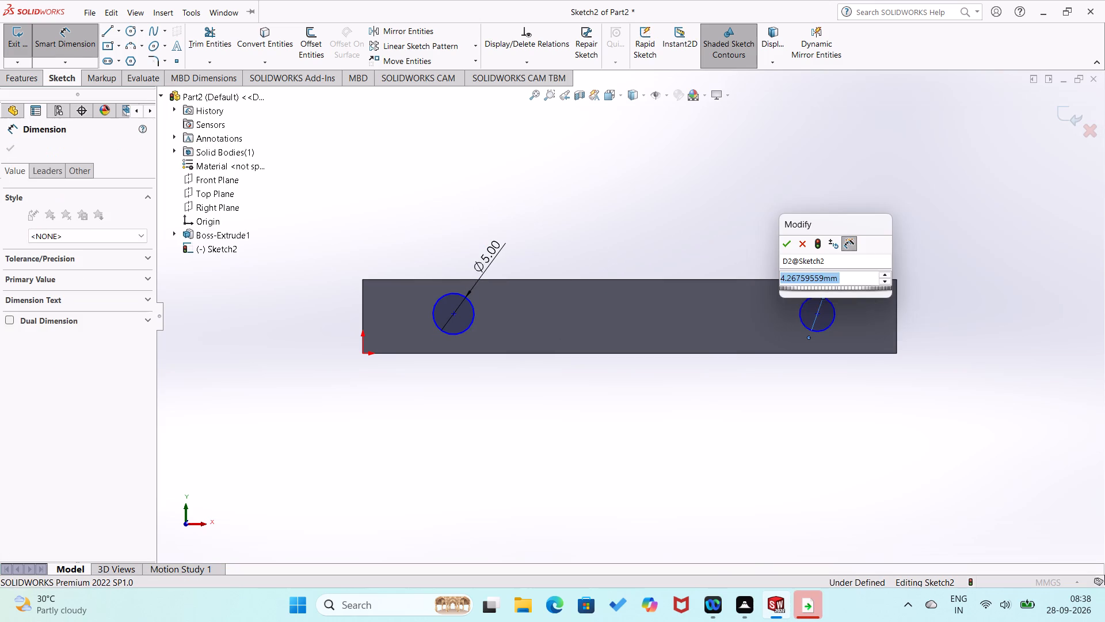
pyautogui.press('5')
pyautogui.press('Return')
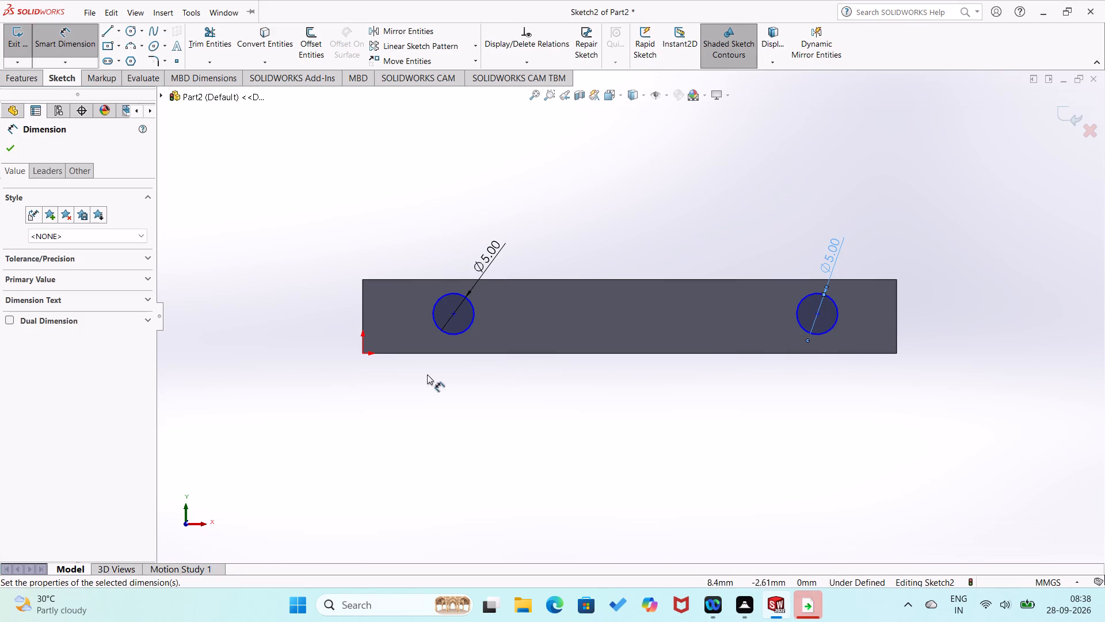
# Dimension the left circle's centre horizontally 7.5 mm from the bar's lower-left corner.
pyautogui.click(363, 352)
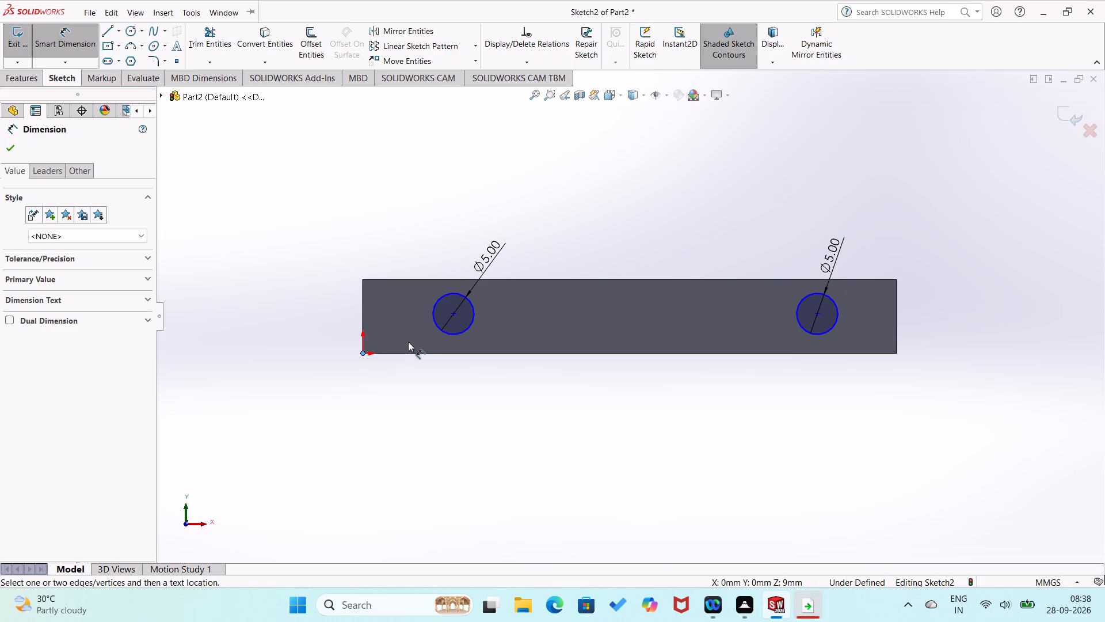
pyautogui.click(454, 314)
pyautogui.click(416, 409)
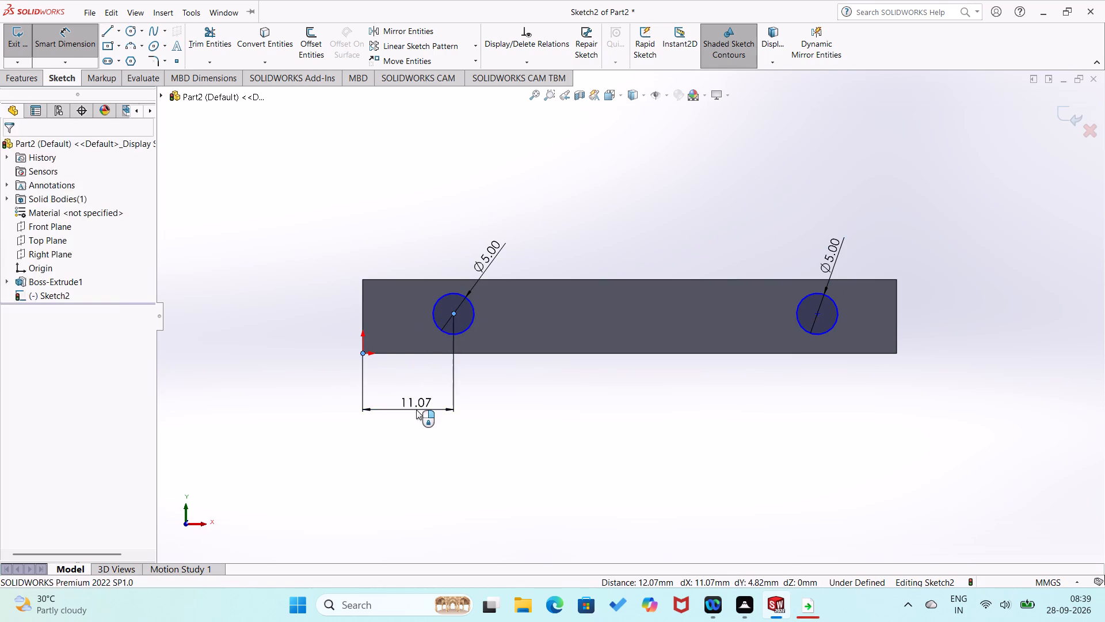
pyautogui.press('4')
pyautogui.press('5')
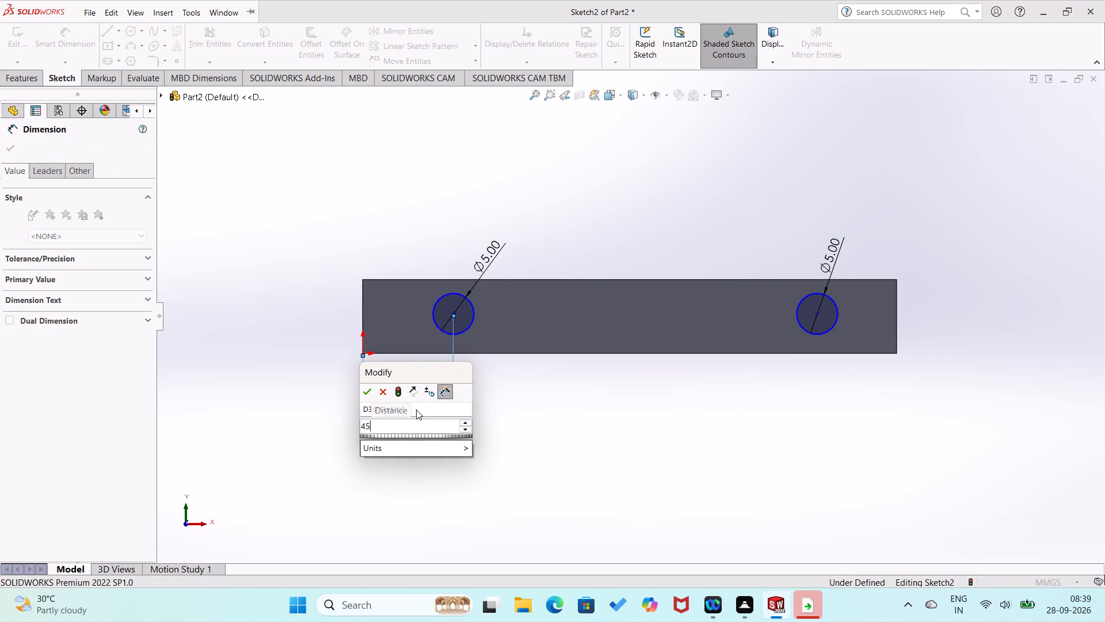
pyautogui.press('Return')
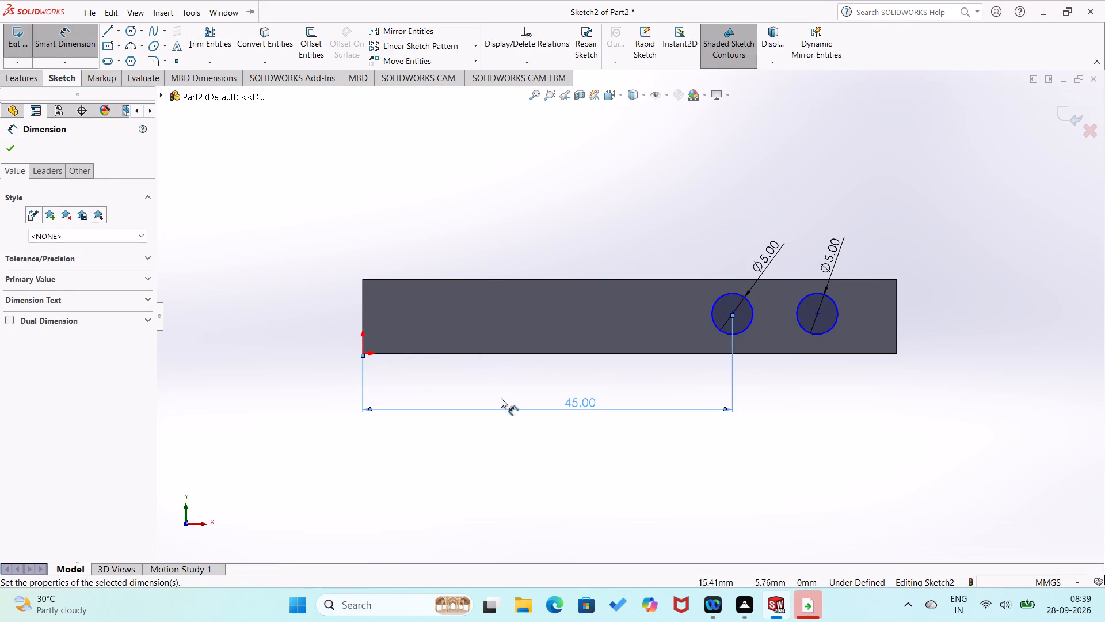
pyautogui.doubleClick(556, 400)
pyautogui.doubleClick(562, 404)
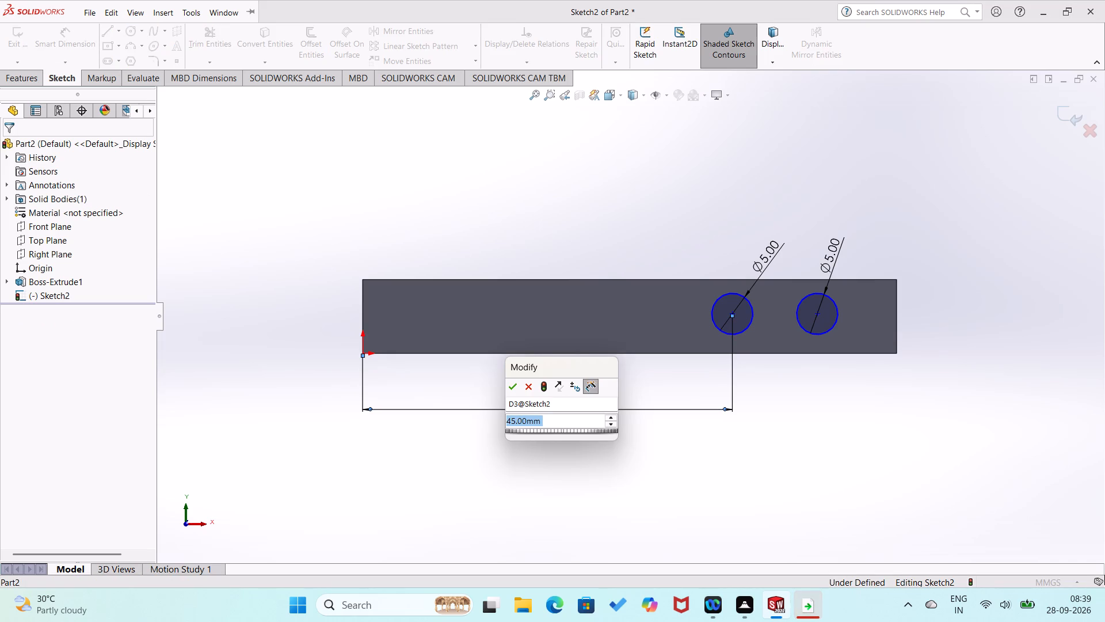
pyautogui.write('7.5')
pyautogui.press('Return')
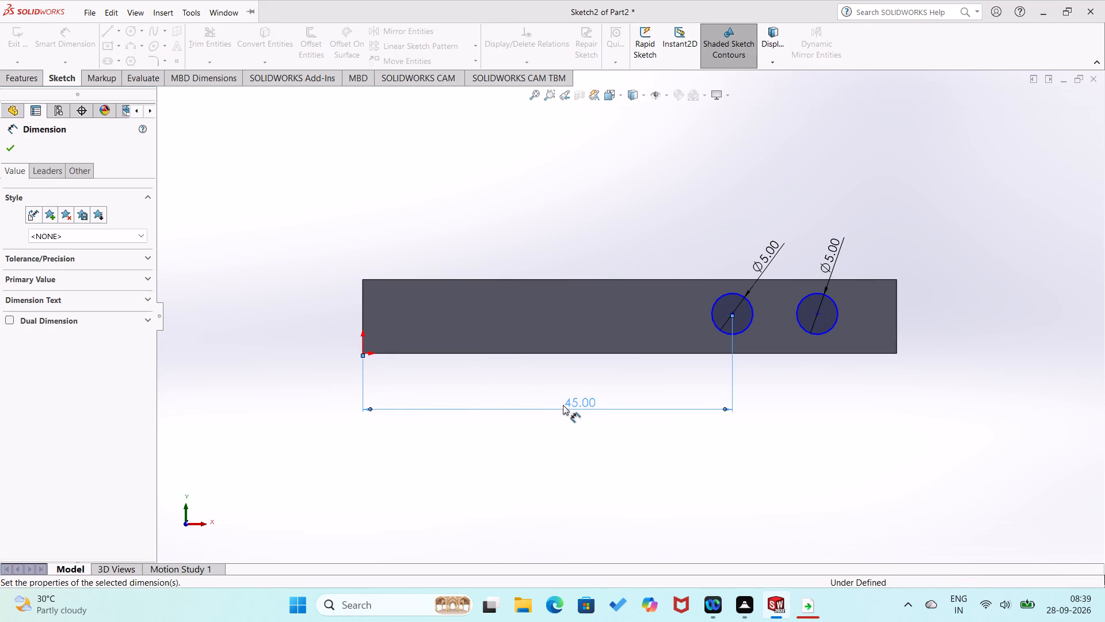
# Dimension the right circle's centre horizontally 7.5 mm from the bar's lower-right corner.
pyautogui.click(817, 312)
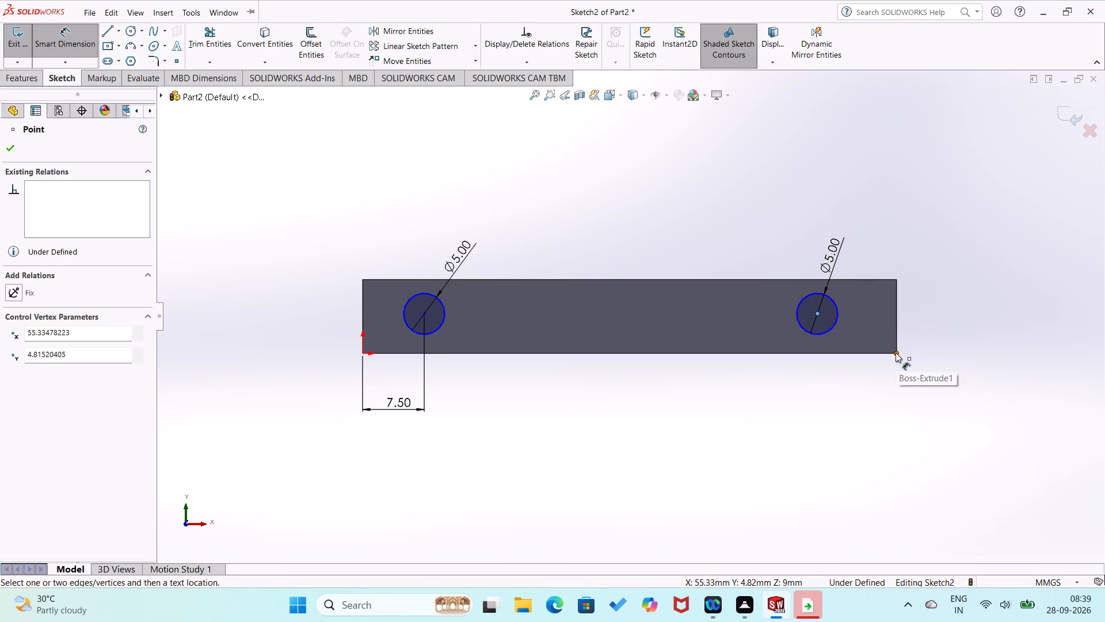
pyautogui.click(896, 352)
pyautogui.click(880, 395)
pyautogui.write('7.5')
pyautogui.press('Return')
pyautogui.click(824, 439)
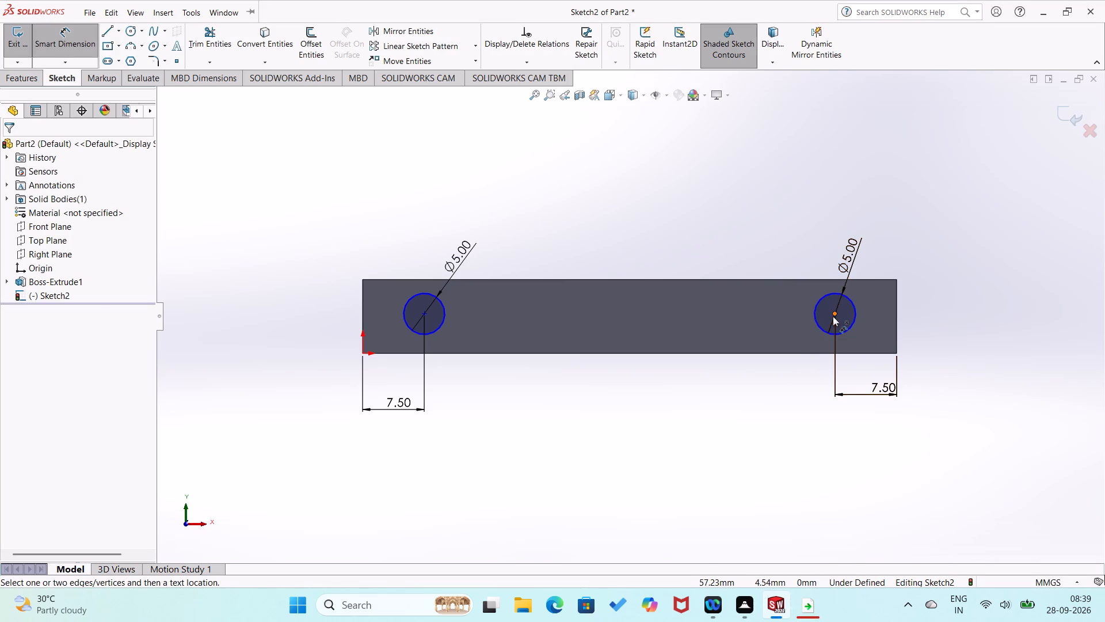
# Dimension the right circle's centre 4.5 mm below the bar's top edge.
pyautogui.click(833, 315)
pyautogui.click(870, 280)
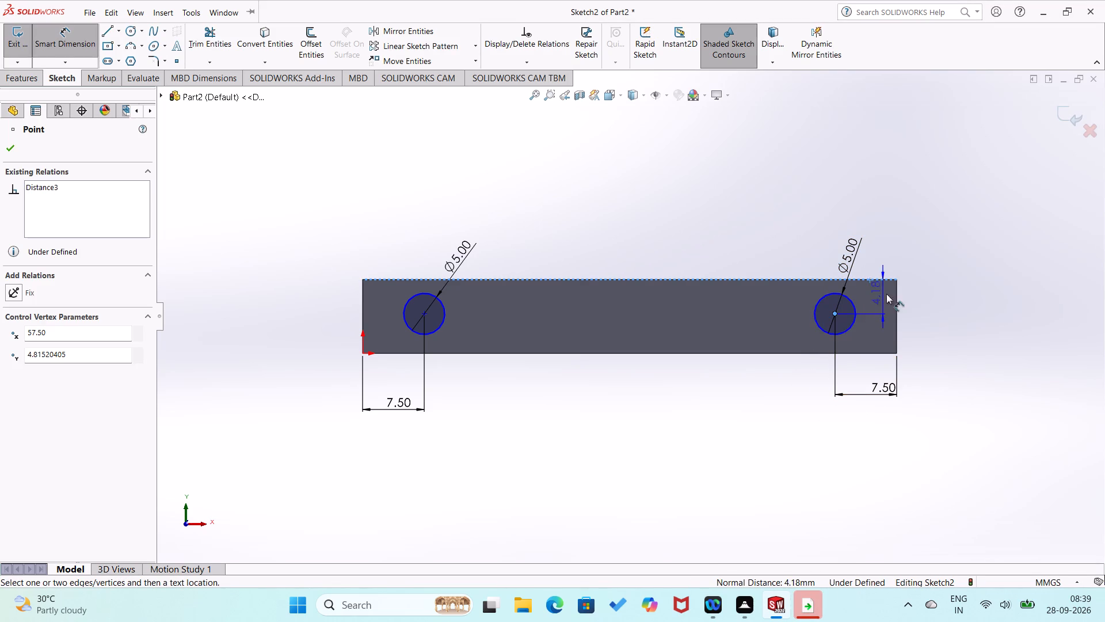
pyautogui.click(942, 304)
pyautogui.write('4.5')
pyautogui.press('Return')
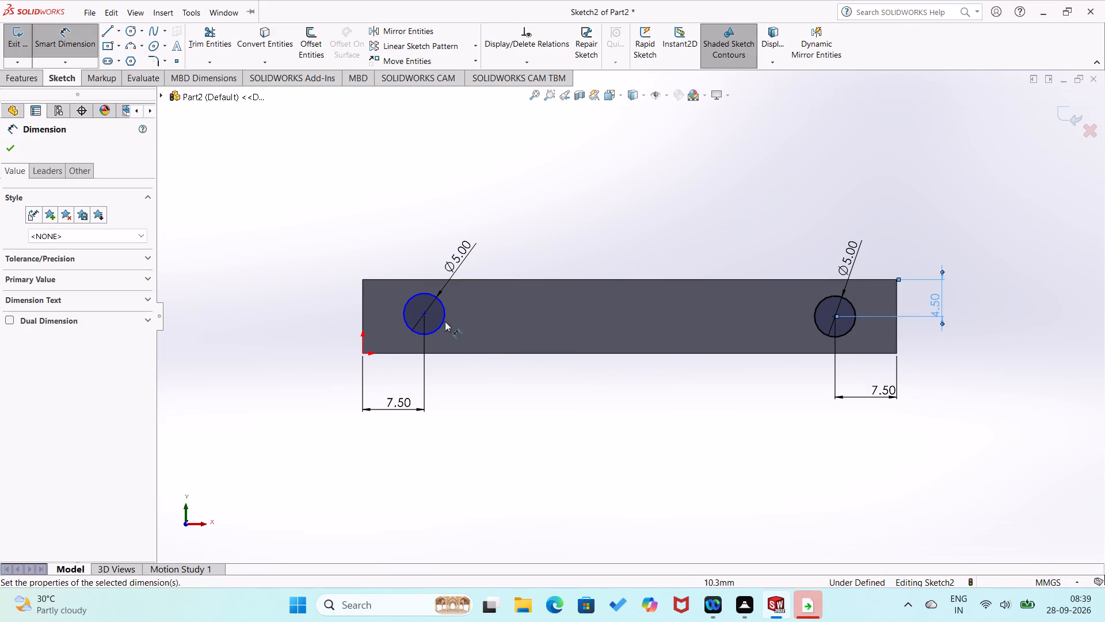
# Dimension the left circle's centre 4.5 mm below the bar's top edge.
pyautogui.click(425, 313)
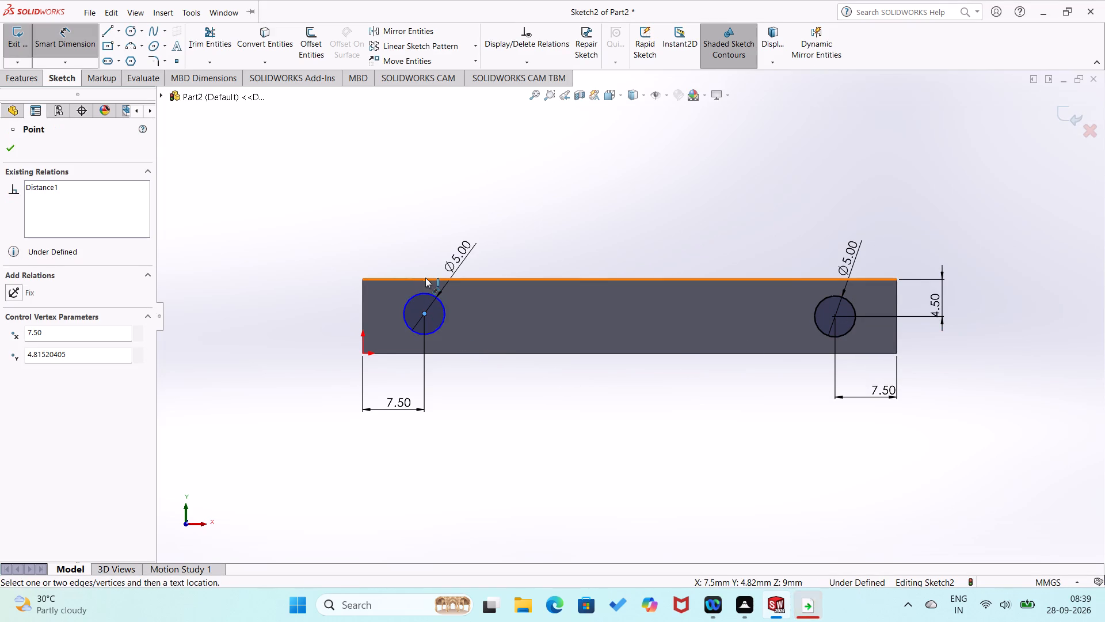
pyautogui.click(425, 278)
pyautogui.click(425, 259)
pyautogui.write('4.5')
pyautogui.press('Return')
pyautogui.click(279, 298)
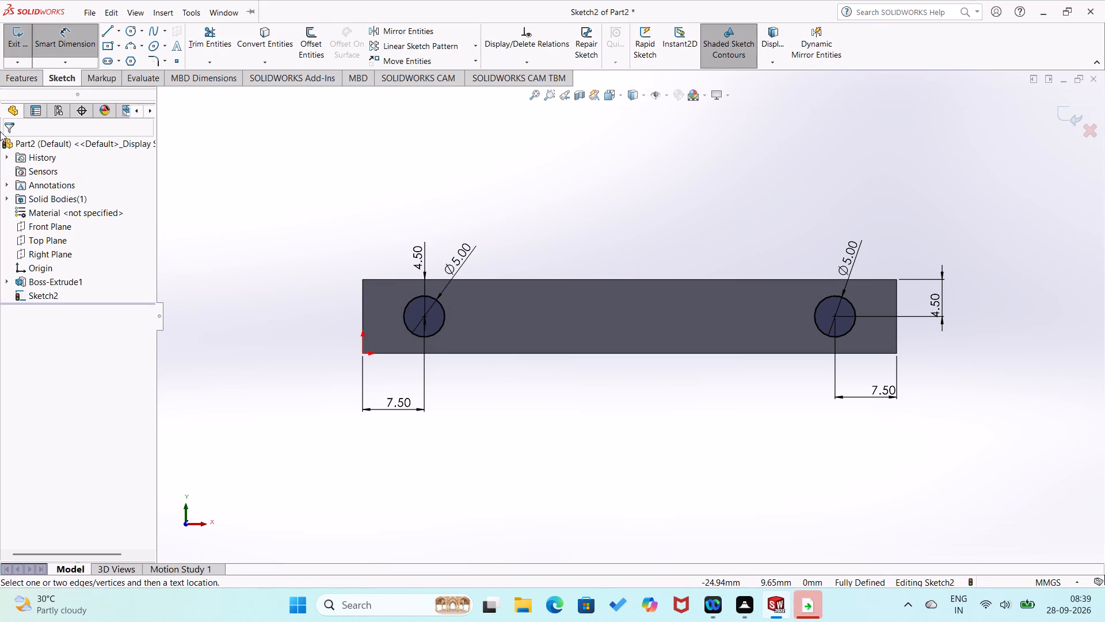
# Extrude both 5 mm circles as bosses with a blind depth of 3.5 mm, merged with the bar.
pyautogui.click(19, 81)
pyautogui.click(30, 60)
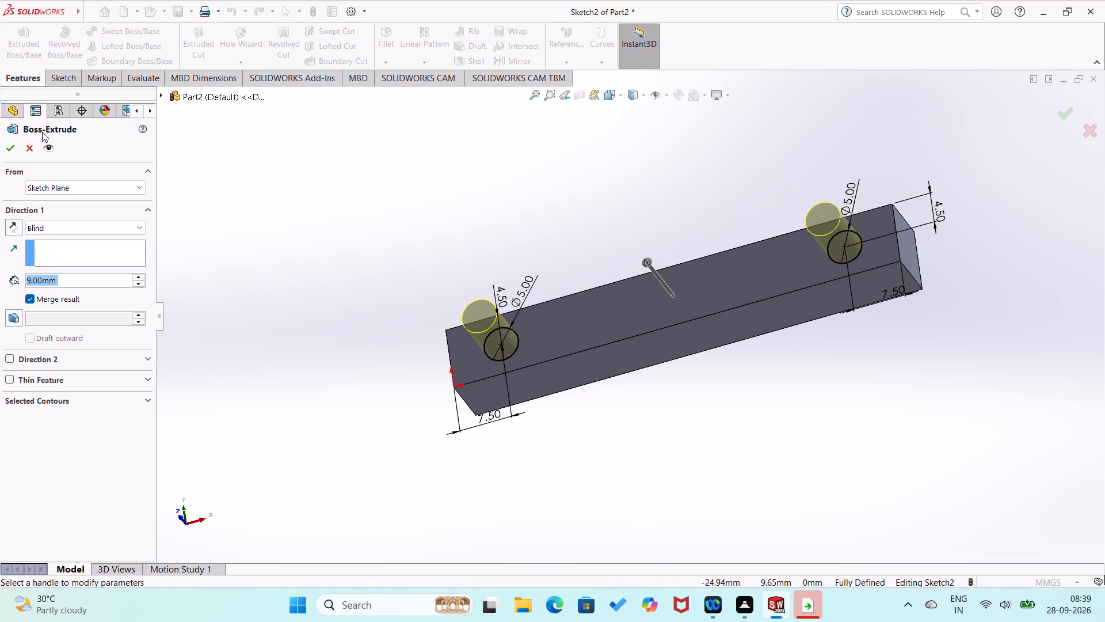
pyautogui.write('3.5')
pyautogui.press('Return')
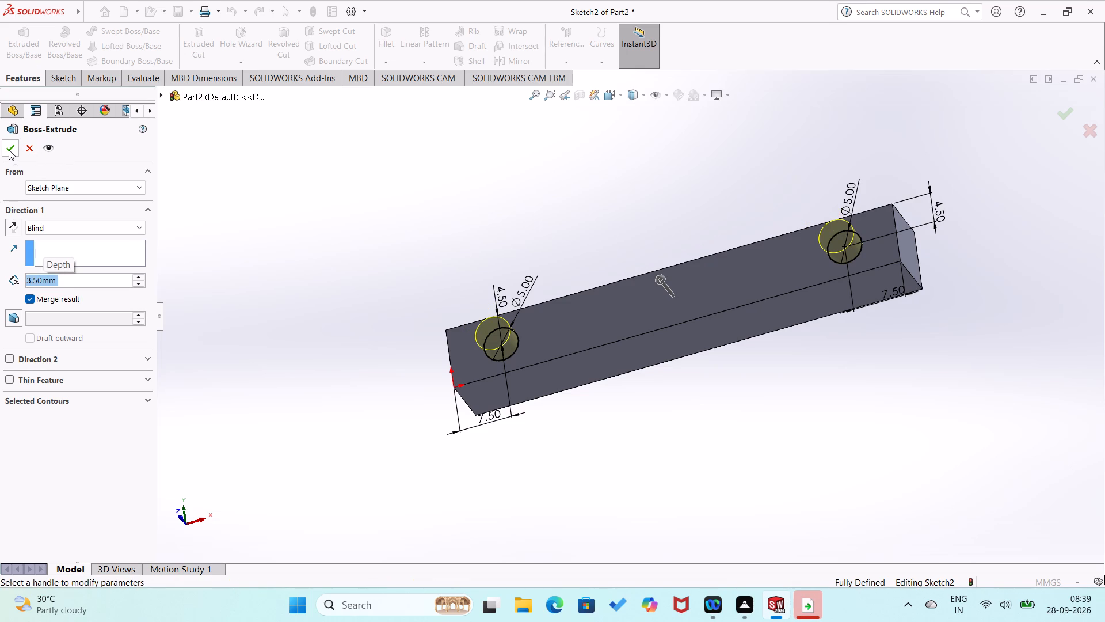
pyautogui.click(9, 150)
pyautogui.click(293, 352)
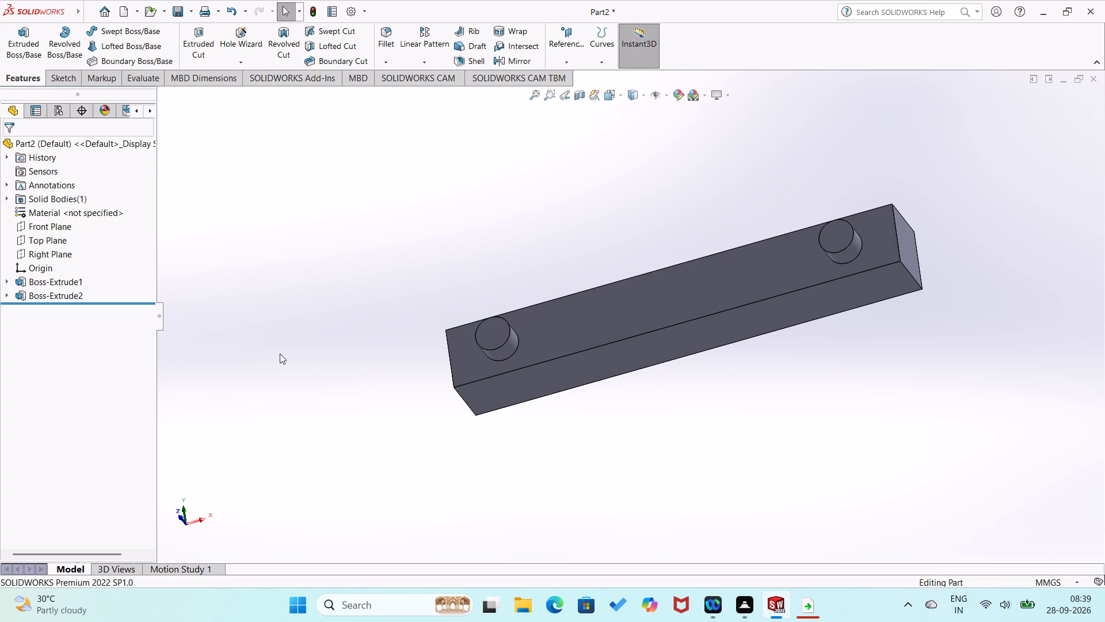
# Examine the bar and its two round bosses from several sides.
pyautogui.moveTo(280, 354); pyautogui.dragTo(485, 337, button='middle')
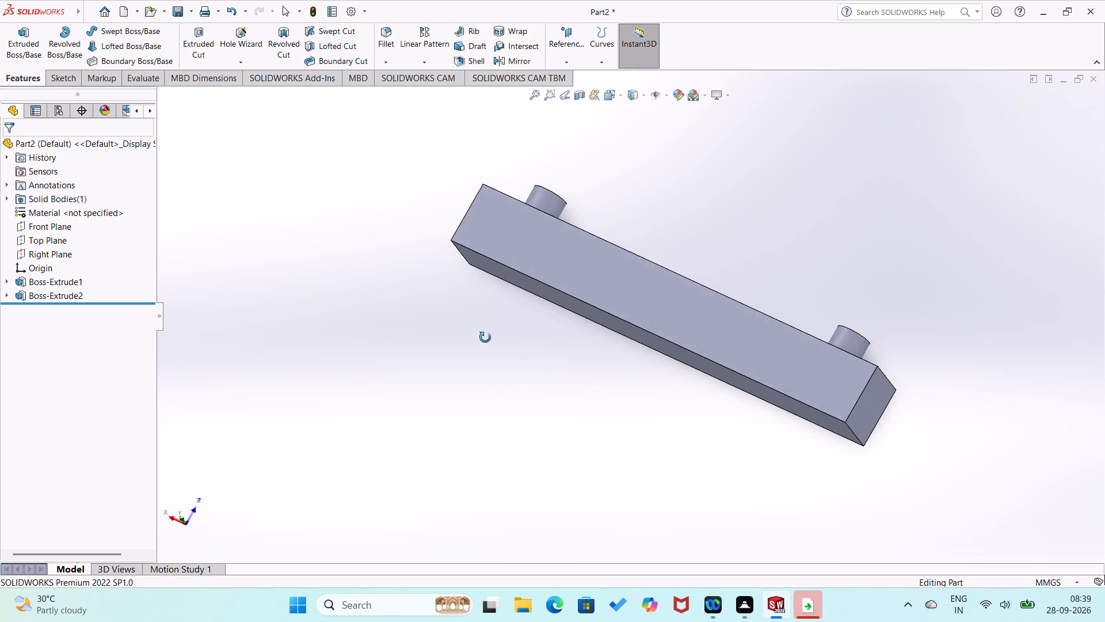
pyautogui.moveTo(485, 337); pyautogui.dragTo(241, 333, button='middle')
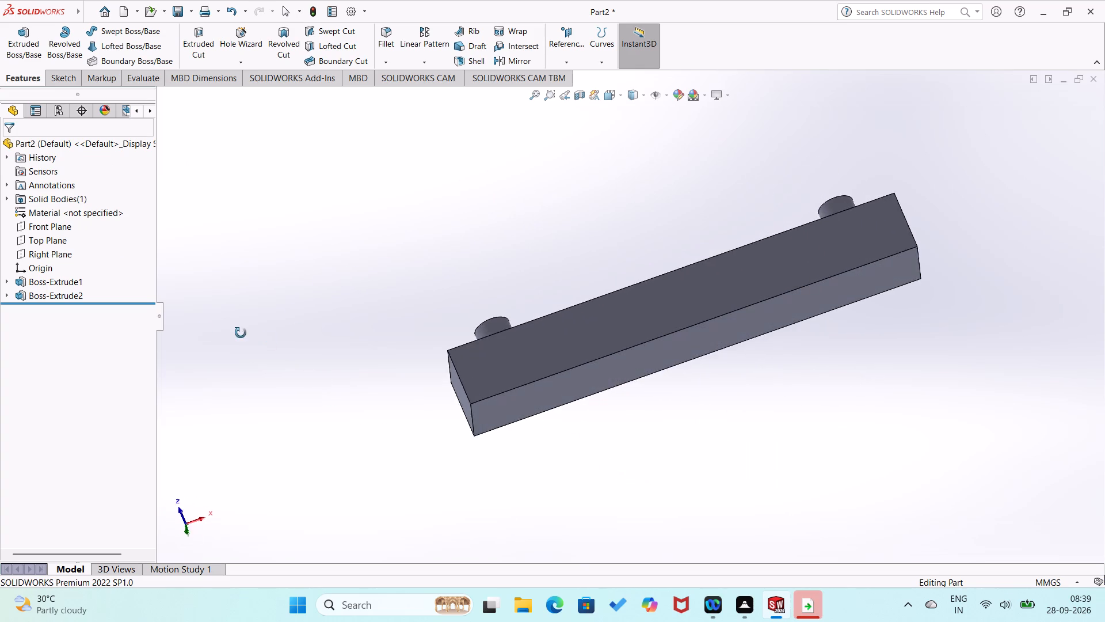
pyautogui.moveTo(241, 333); pyautogui.dragTo(175, 333, button='middle')
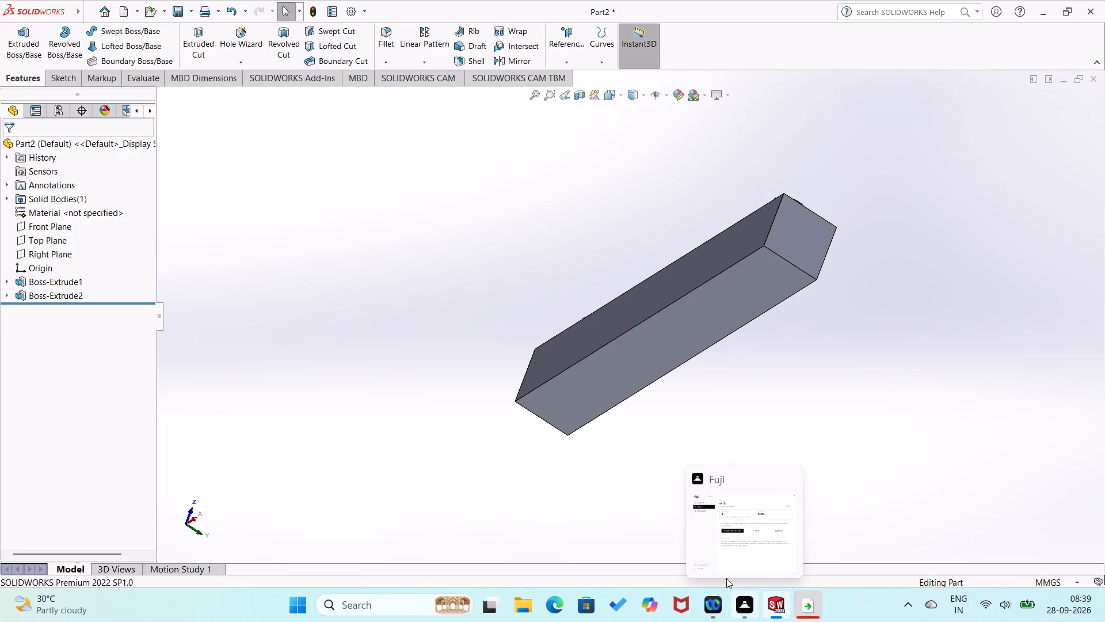
pyautogui.moveTo(616, 437); pyautogui.dragTo(653, 525, button='middle')
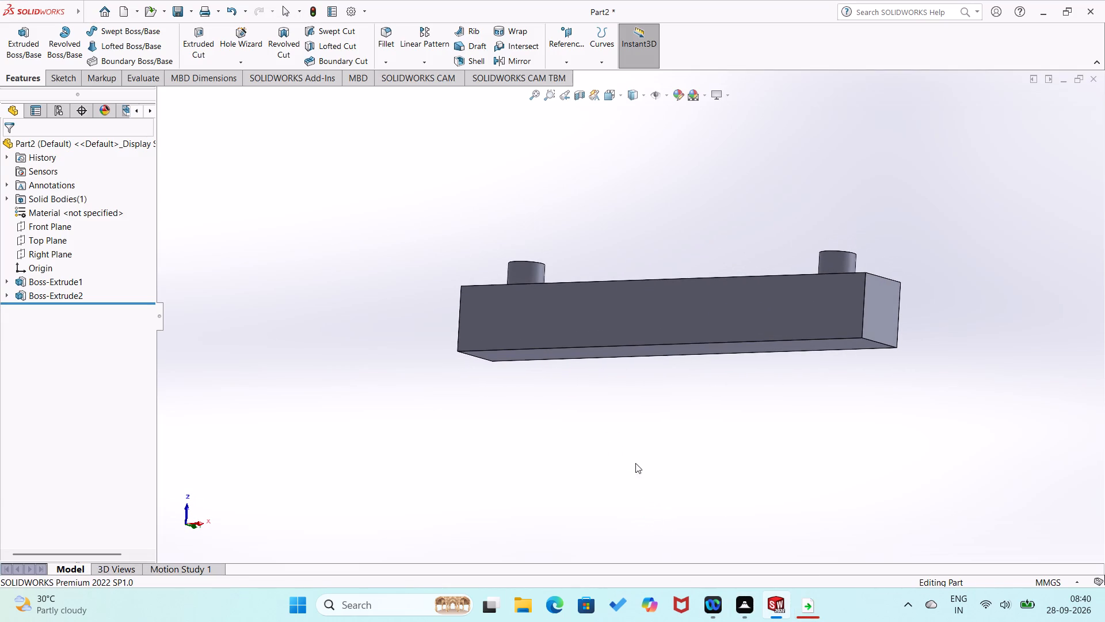
pyautogui.scroll(1, 658, 435)
pyautogui.moveTo(676, 479); pyautogui.dragTo(683, 519, button='middle')
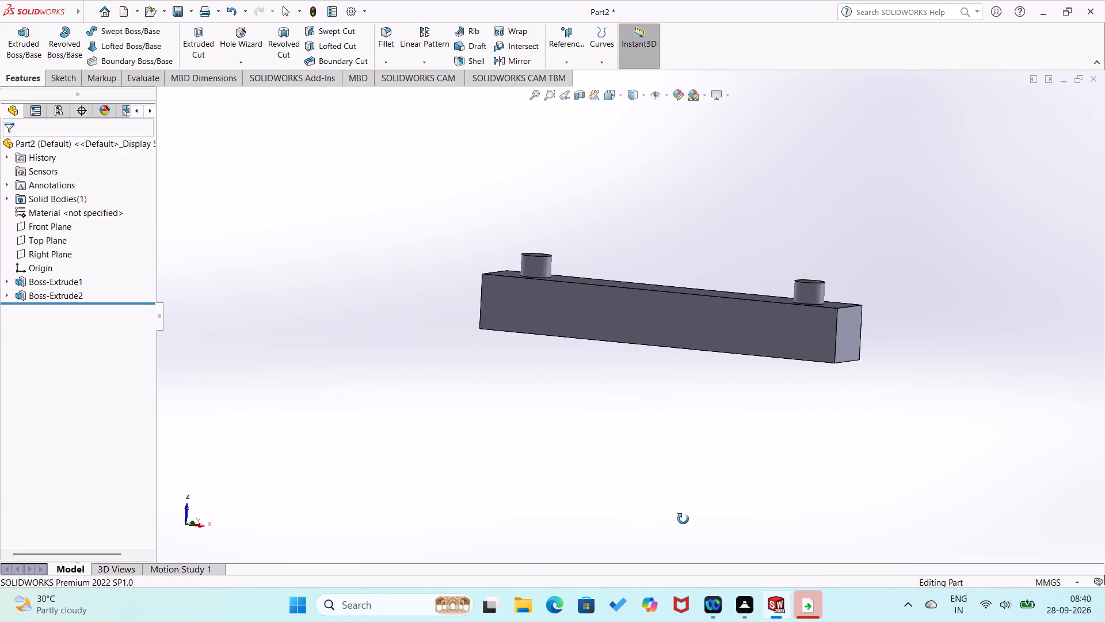
pyautogui.moveTo(683, 519); pyautogui.dragTo(503, 486, button='middle')
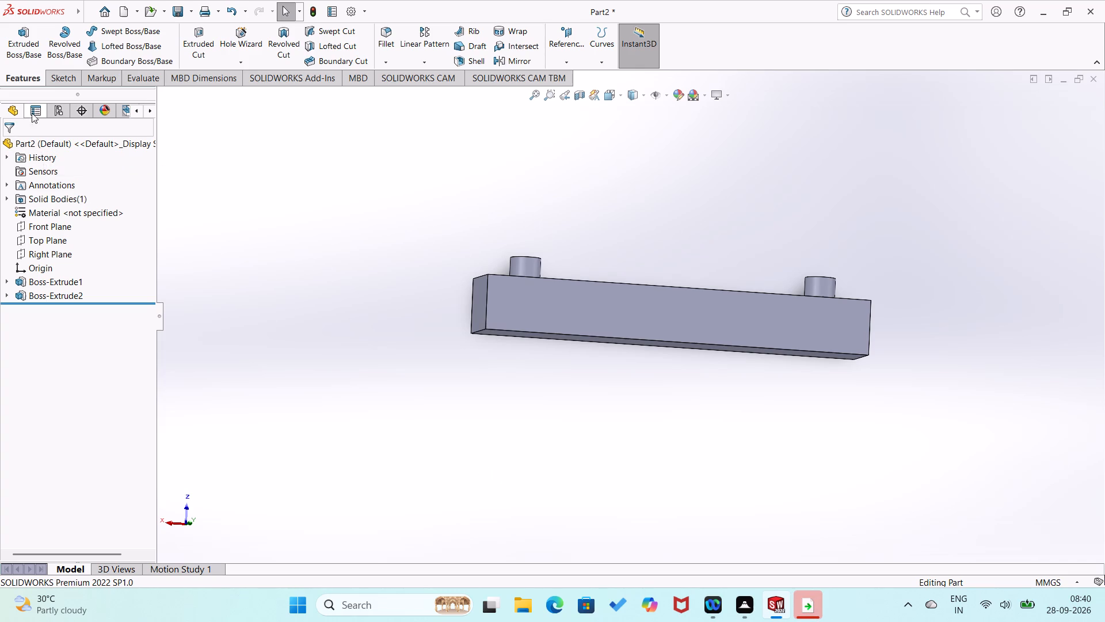
# Close the bar part without saving its changes.
pyautogui.click(1091, 77)
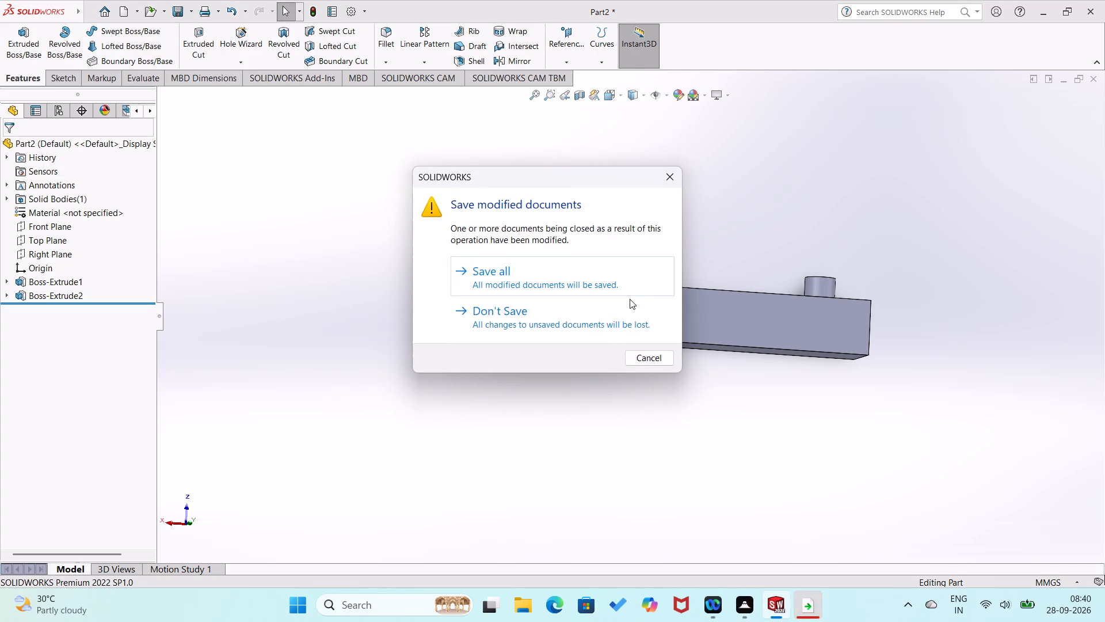
pyautogui.click(628, 313)
# Create a new part document.
pyautogui.click(100, 10)
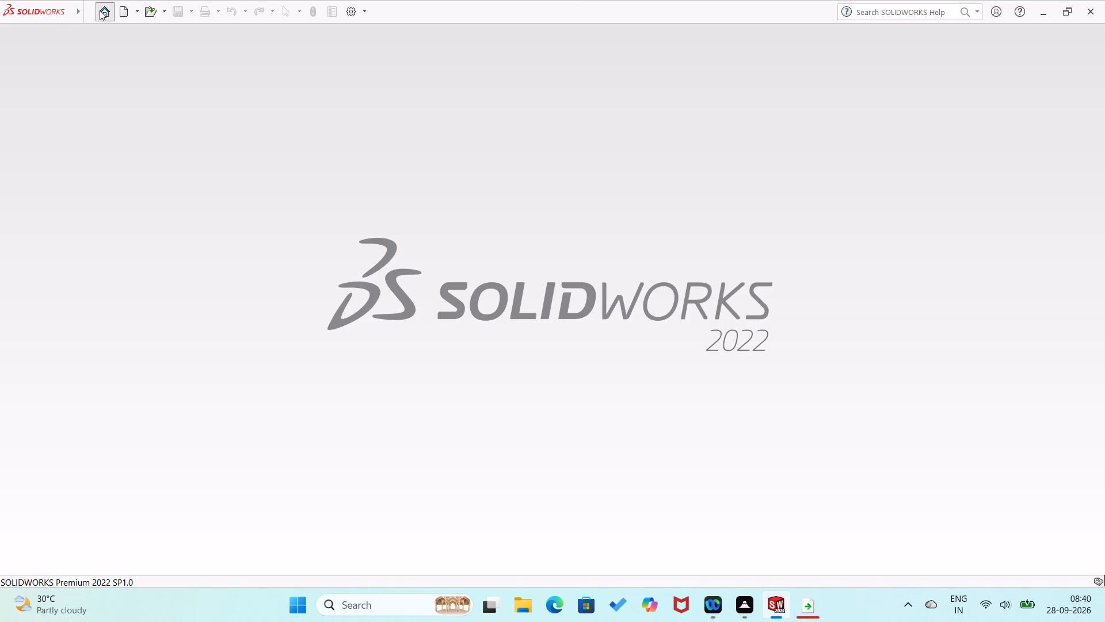
pyautogui.click(312, 176)
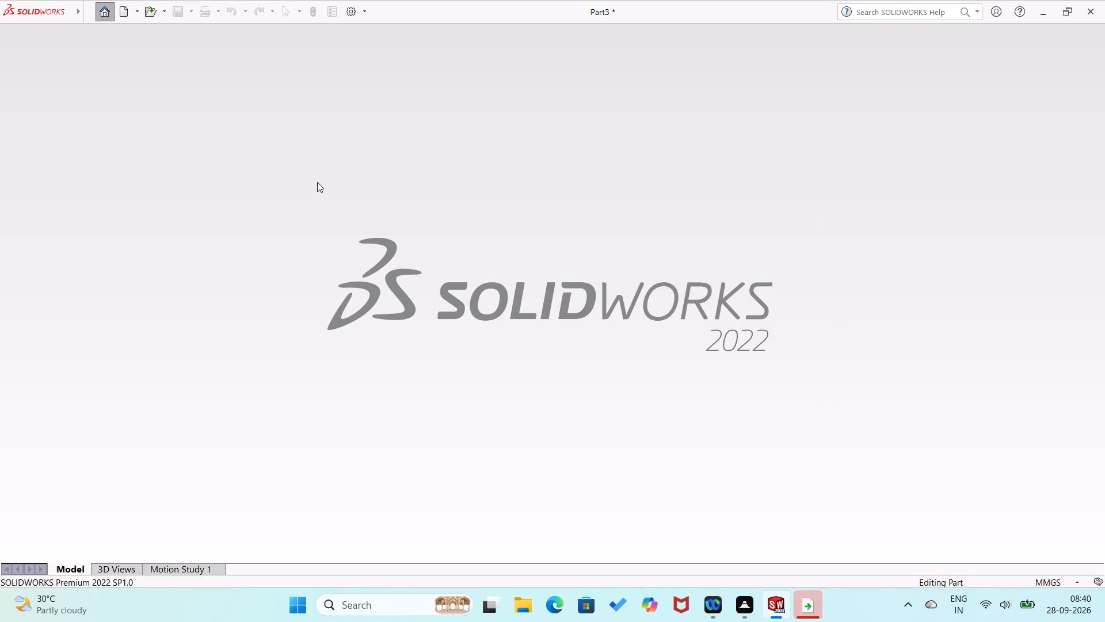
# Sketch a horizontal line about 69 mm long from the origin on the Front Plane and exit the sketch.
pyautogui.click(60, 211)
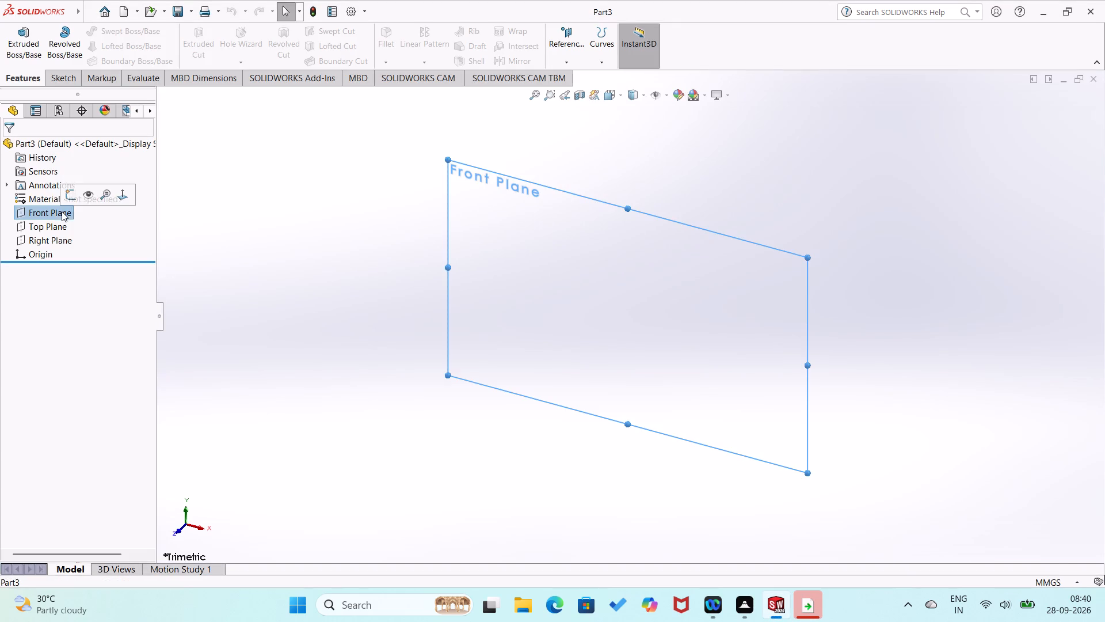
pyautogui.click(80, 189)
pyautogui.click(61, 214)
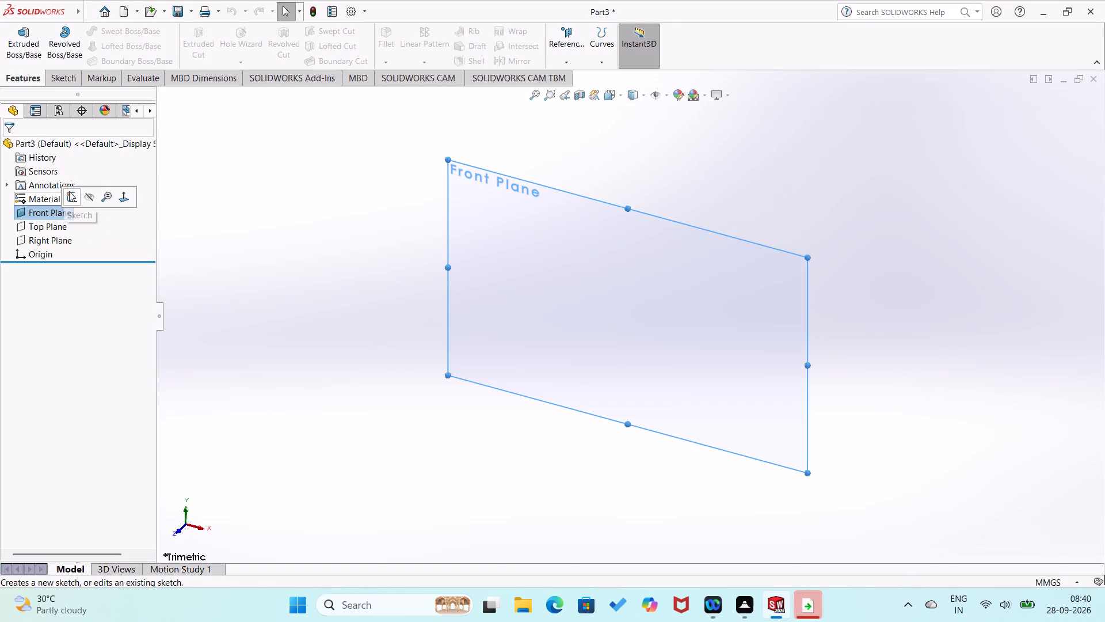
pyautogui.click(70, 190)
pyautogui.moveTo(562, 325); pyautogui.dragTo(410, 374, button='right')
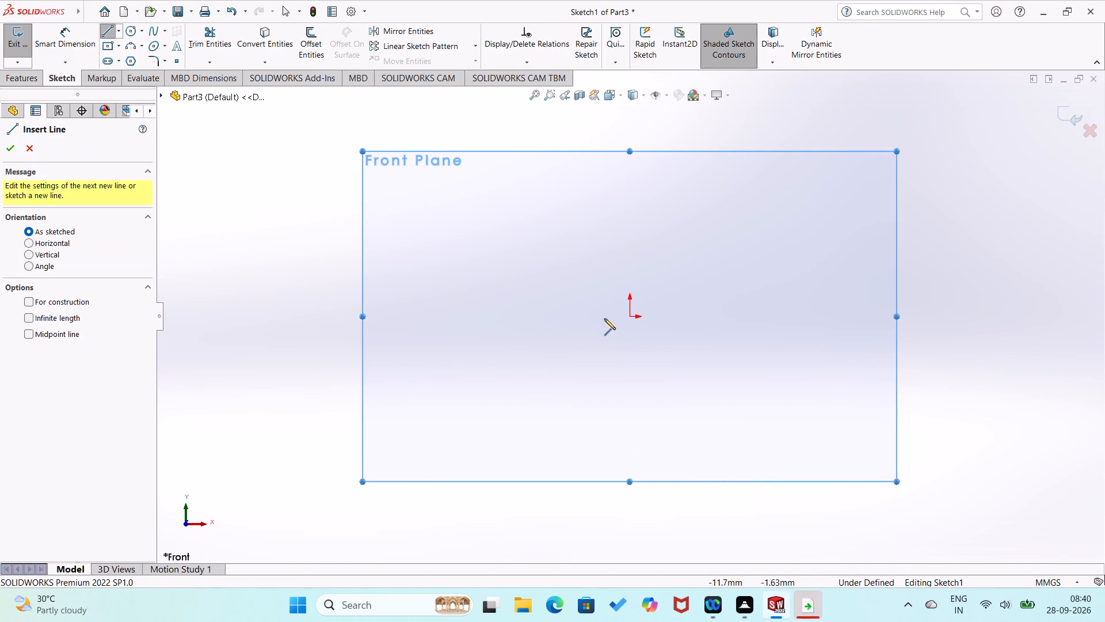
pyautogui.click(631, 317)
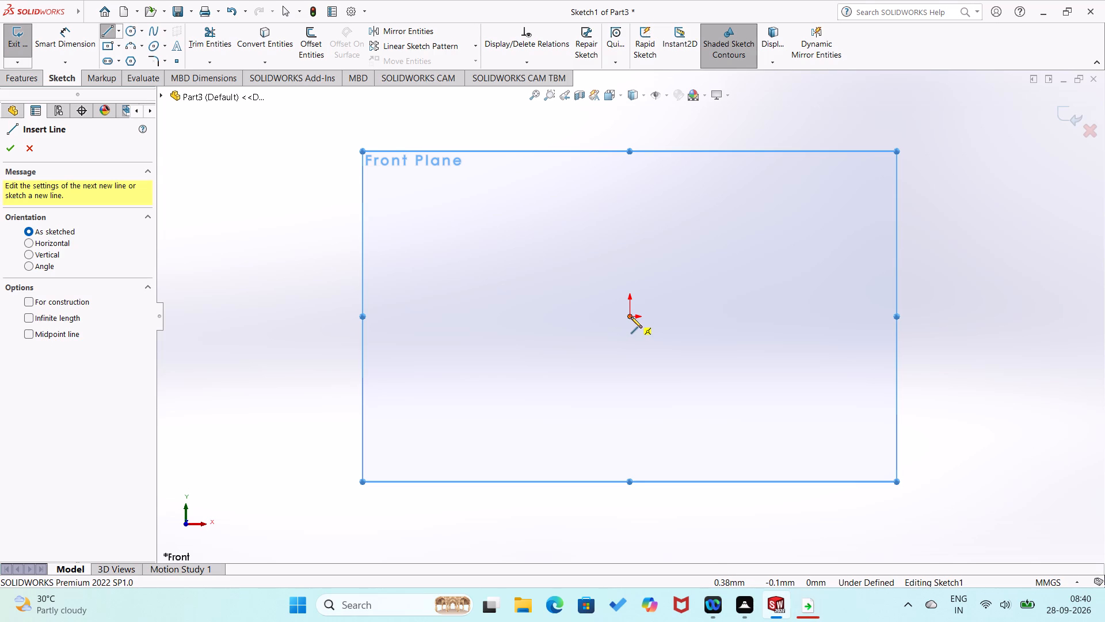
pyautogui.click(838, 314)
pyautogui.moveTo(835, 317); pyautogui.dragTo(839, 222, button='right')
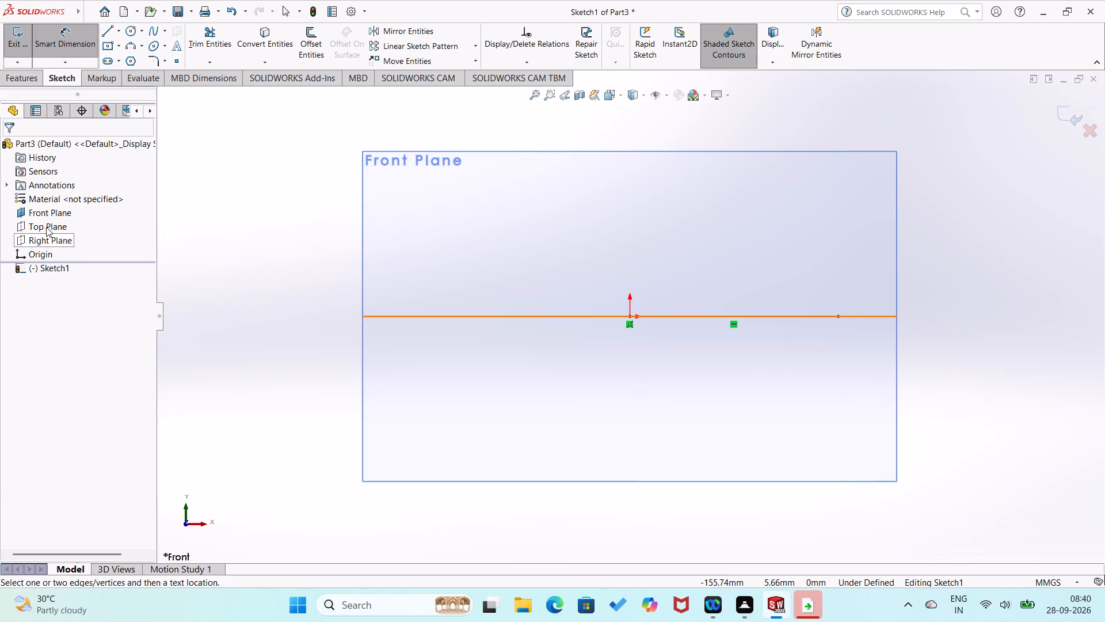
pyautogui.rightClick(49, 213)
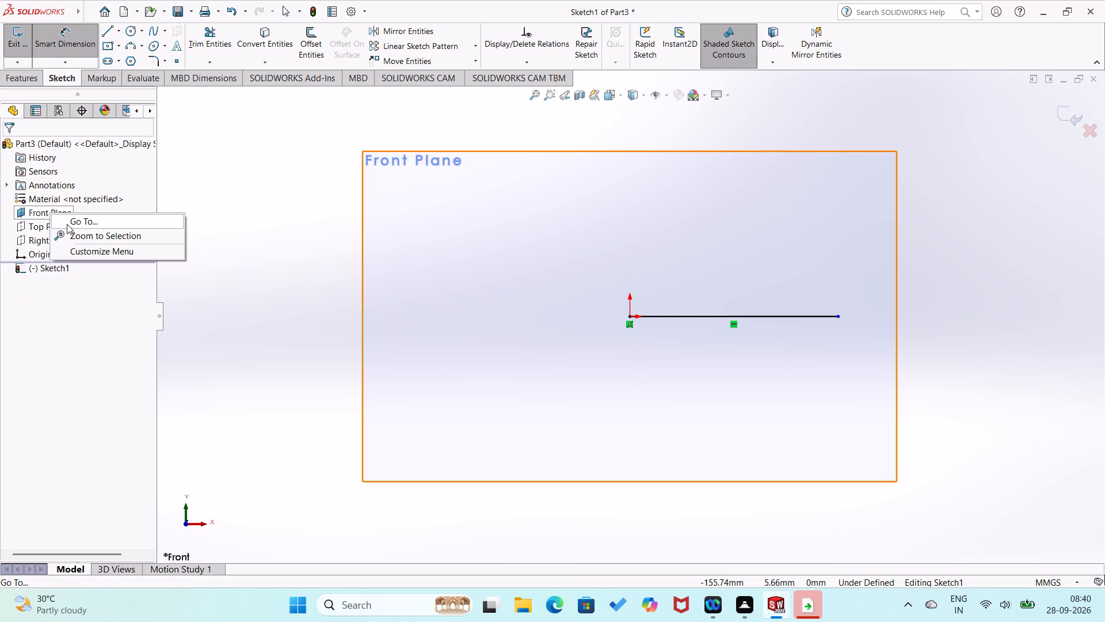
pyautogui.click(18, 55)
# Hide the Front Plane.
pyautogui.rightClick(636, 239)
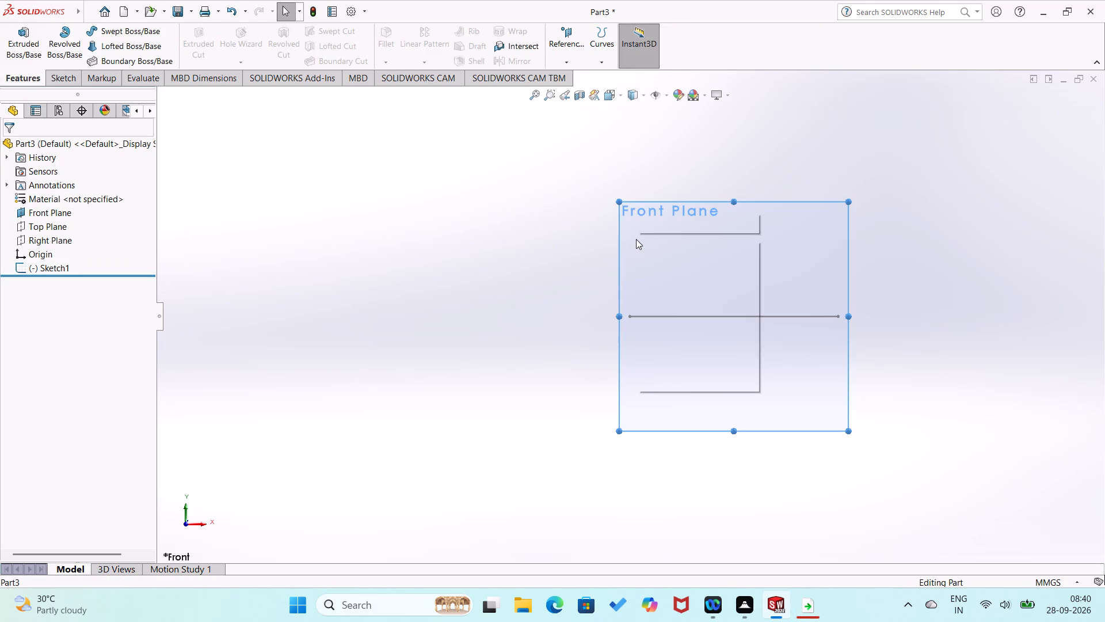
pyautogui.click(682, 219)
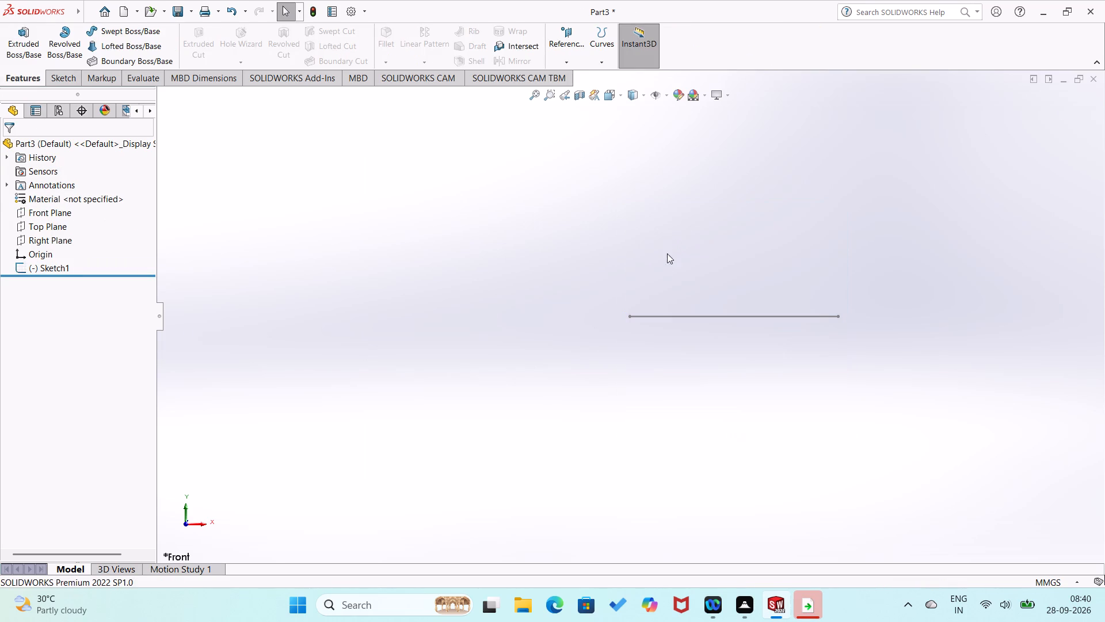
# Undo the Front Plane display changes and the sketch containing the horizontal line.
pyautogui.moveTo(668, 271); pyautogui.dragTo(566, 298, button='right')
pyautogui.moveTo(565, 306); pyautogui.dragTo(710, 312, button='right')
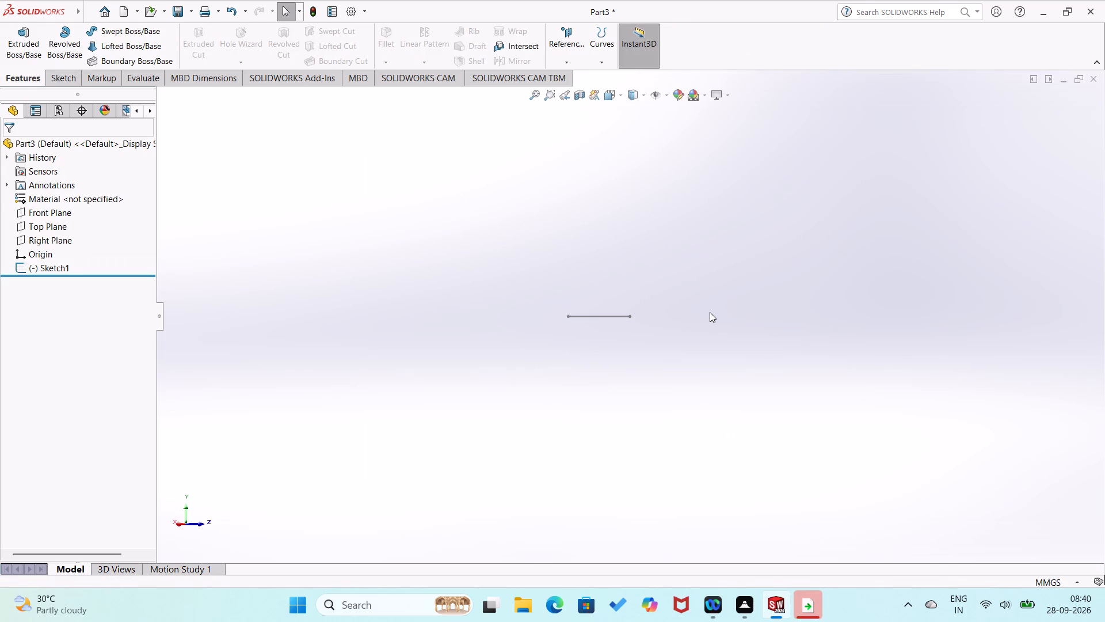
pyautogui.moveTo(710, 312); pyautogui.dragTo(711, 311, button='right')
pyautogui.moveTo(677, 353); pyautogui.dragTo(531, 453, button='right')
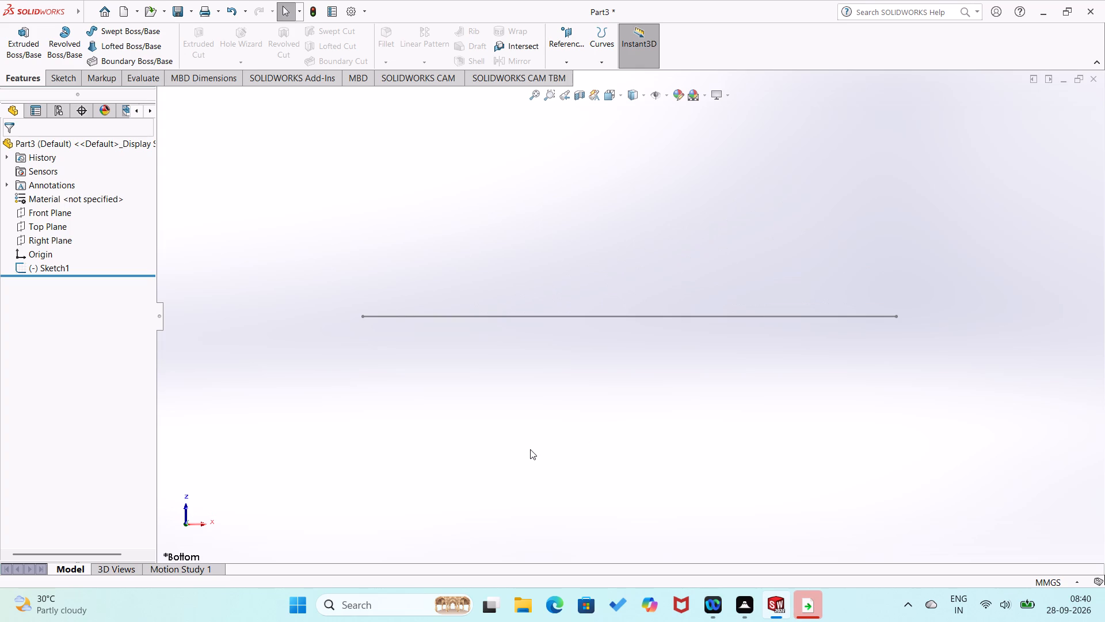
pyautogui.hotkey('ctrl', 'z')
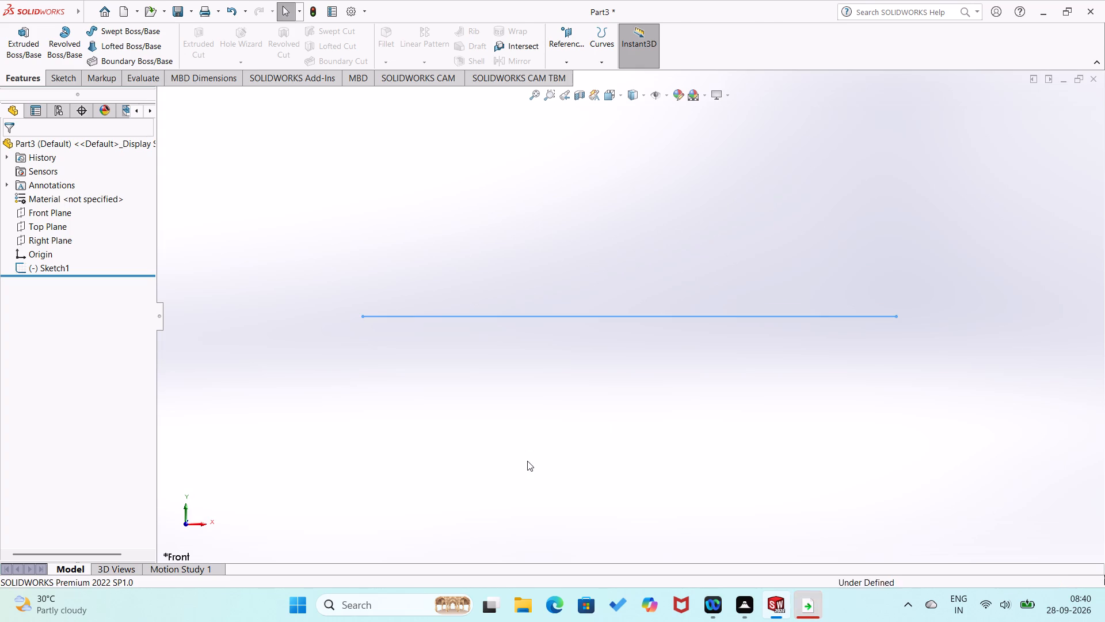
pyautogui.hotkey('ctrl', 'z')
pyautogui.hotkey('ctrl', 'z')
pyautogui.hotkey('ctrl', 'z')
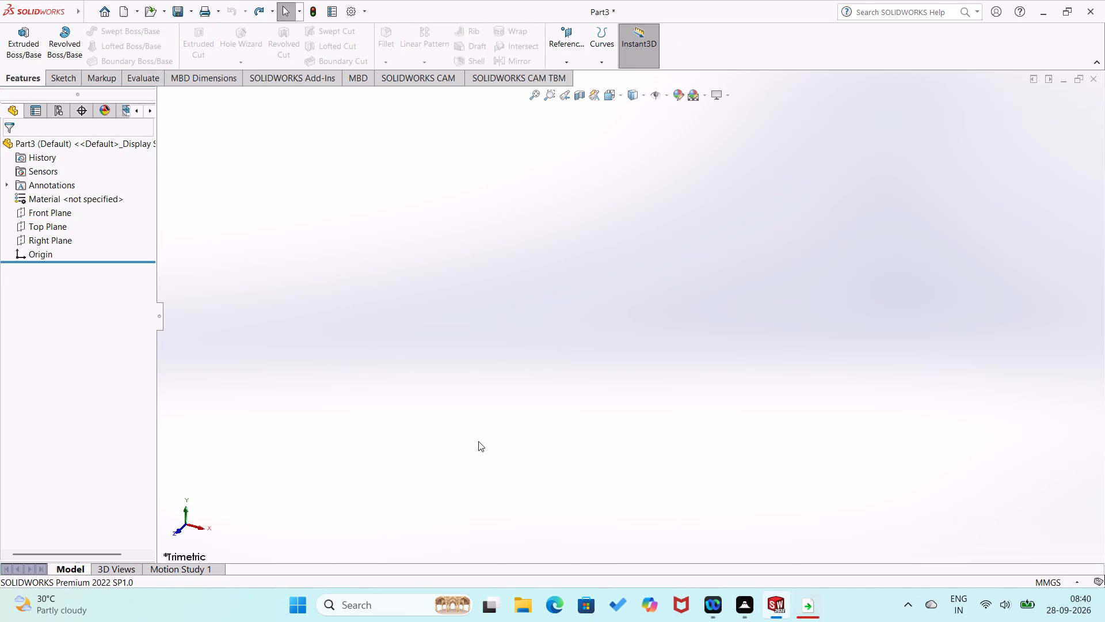
# Start a sketch on the Front Plane and draw a horizontal line about 103 mm long from the origin.
pyautogui.rightClick(33, 208)
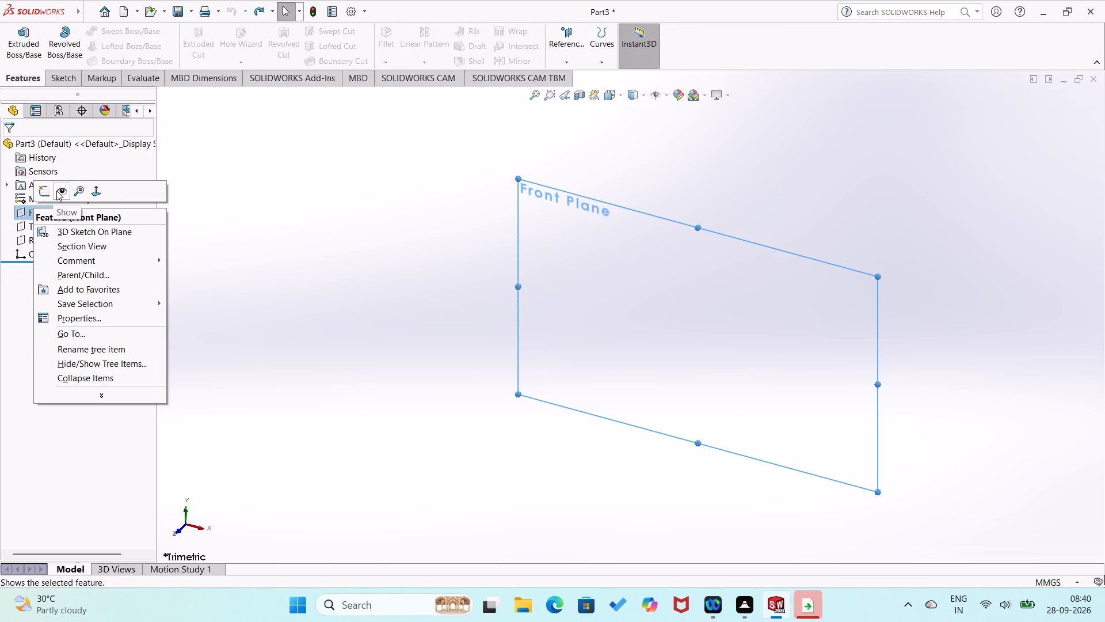
pyautogui.click(44, 194)
pyautogui.moveTo(588, 284); pyautogui.dragTo(449, 331, button='right')
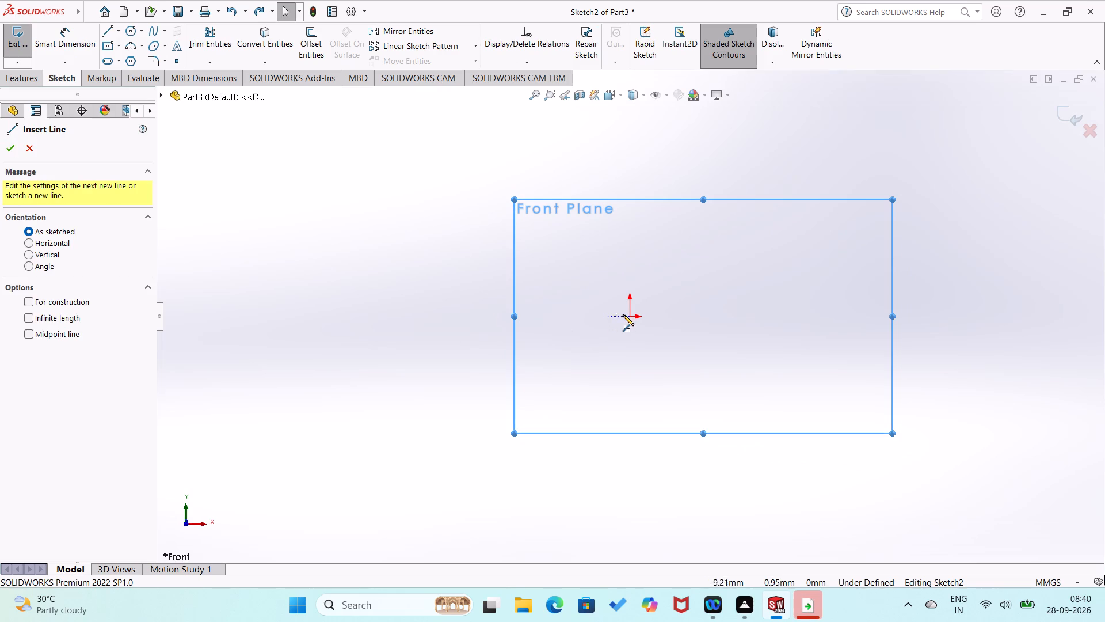
pyautogui.click(628, 315)
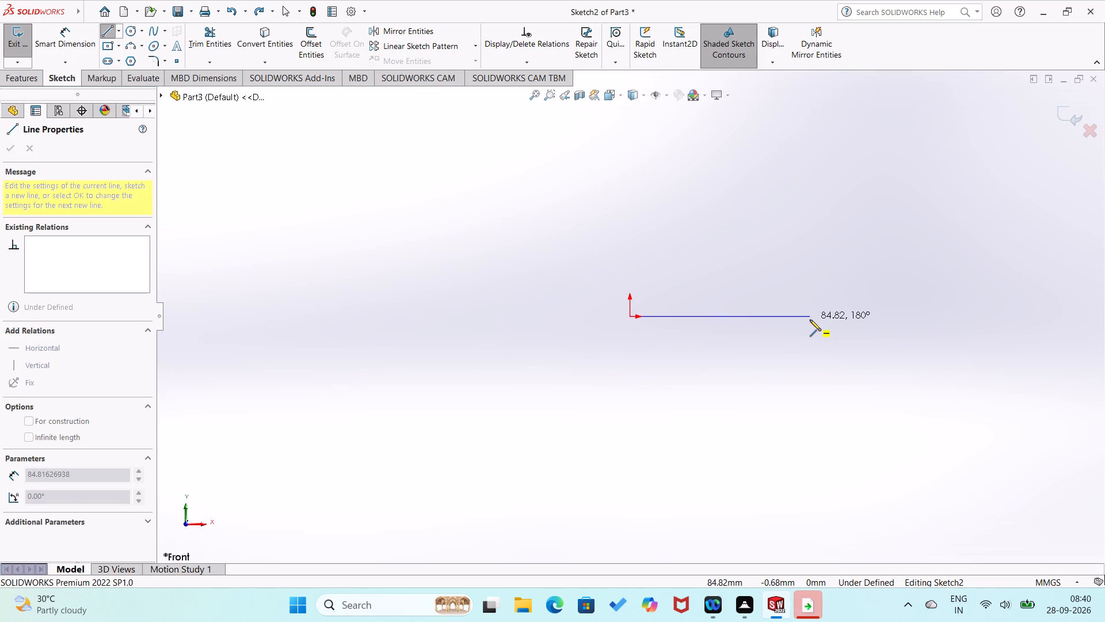
pyautogui.click(848, 314)
pyautogui.moveTo(855, 324); pyautogui.dragTo(752, 396, button='right')
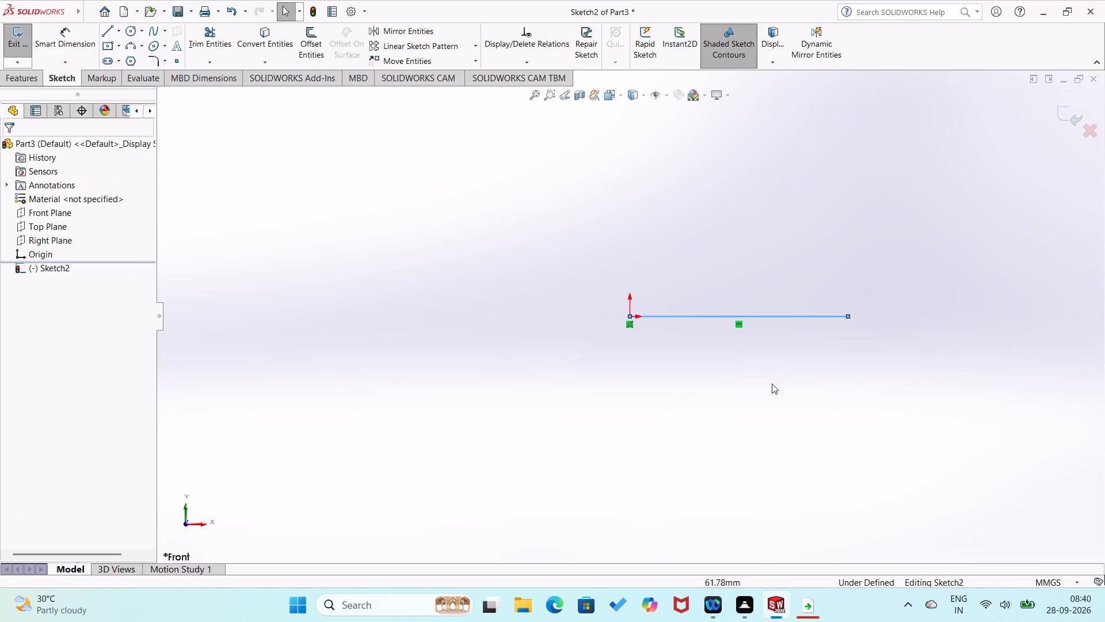
# Convert the horizontal line to construction geometry.
pyautogui.rightClick(811, 315)
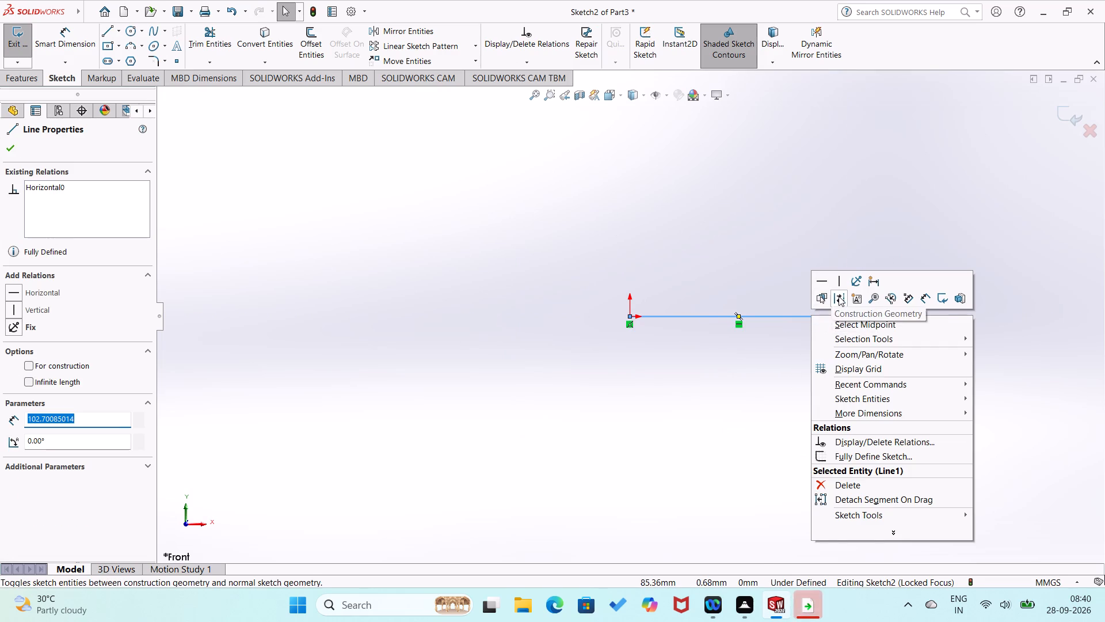
pyautogui.click(839, 296)
pyautogui.click(702, 390)
# Draw a closed profile from the origin to the construction line, about 66 mm high and 83 mm wide, with two steps under its overhang.
pyautogui.moveTo(704, 391); pyautogui.dragTo(484, 457, button='right')
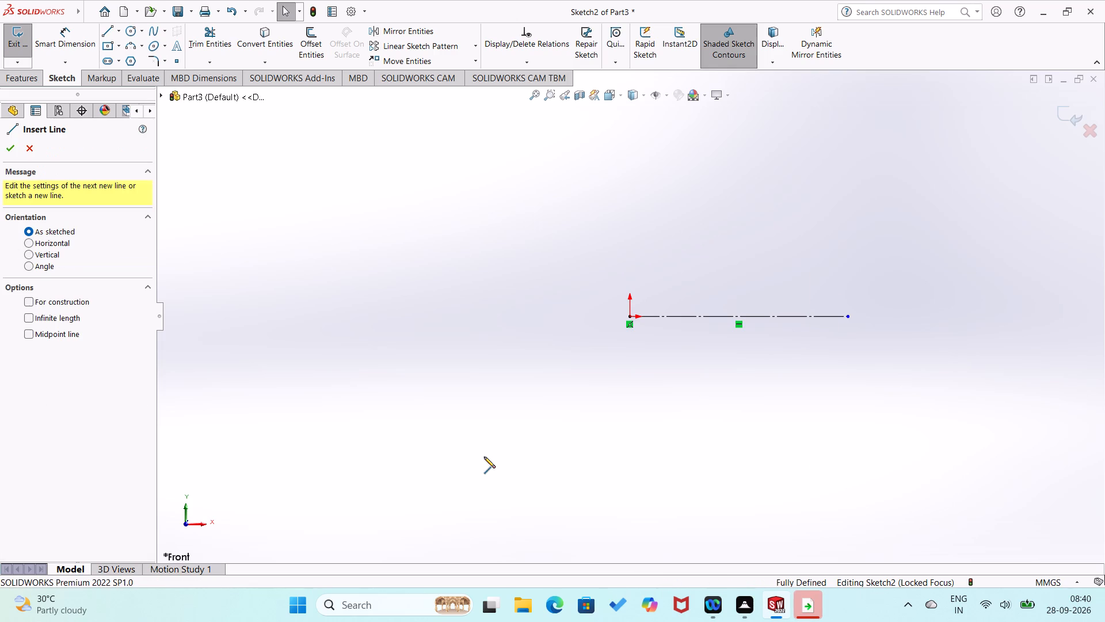
pyautogui.click(627, 317)
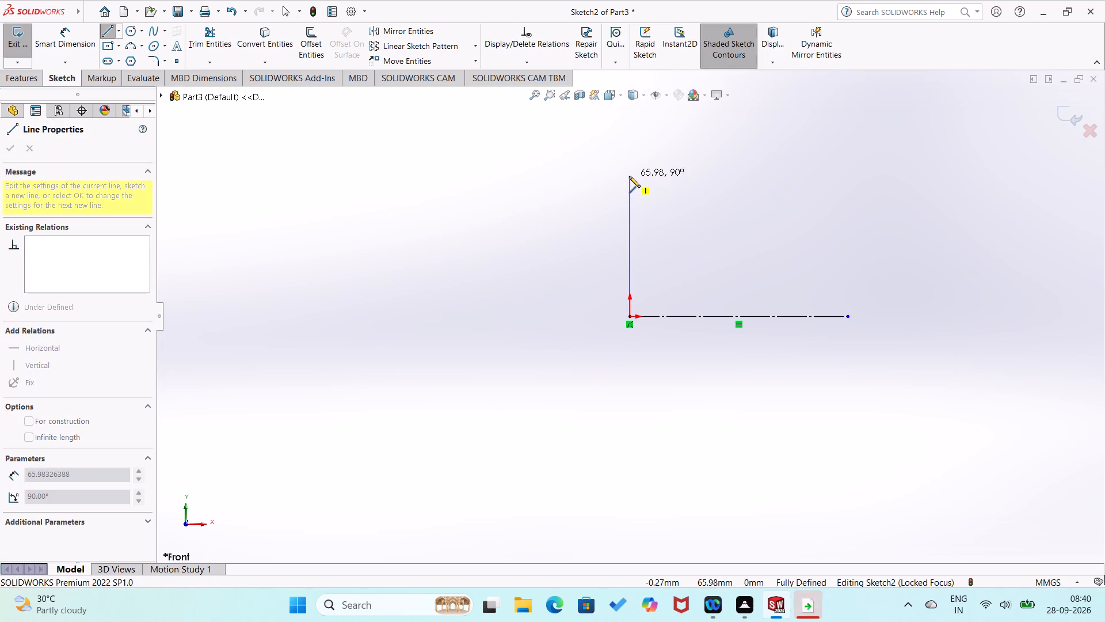
pyautogui.click(629, 176)
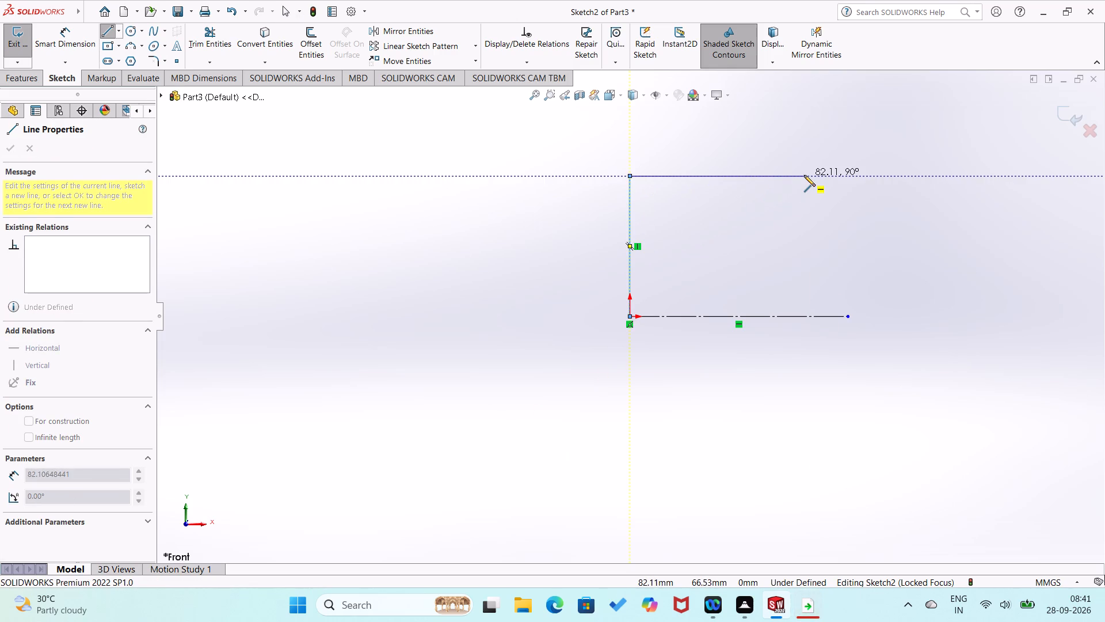
pyautogui.click(807, 175)
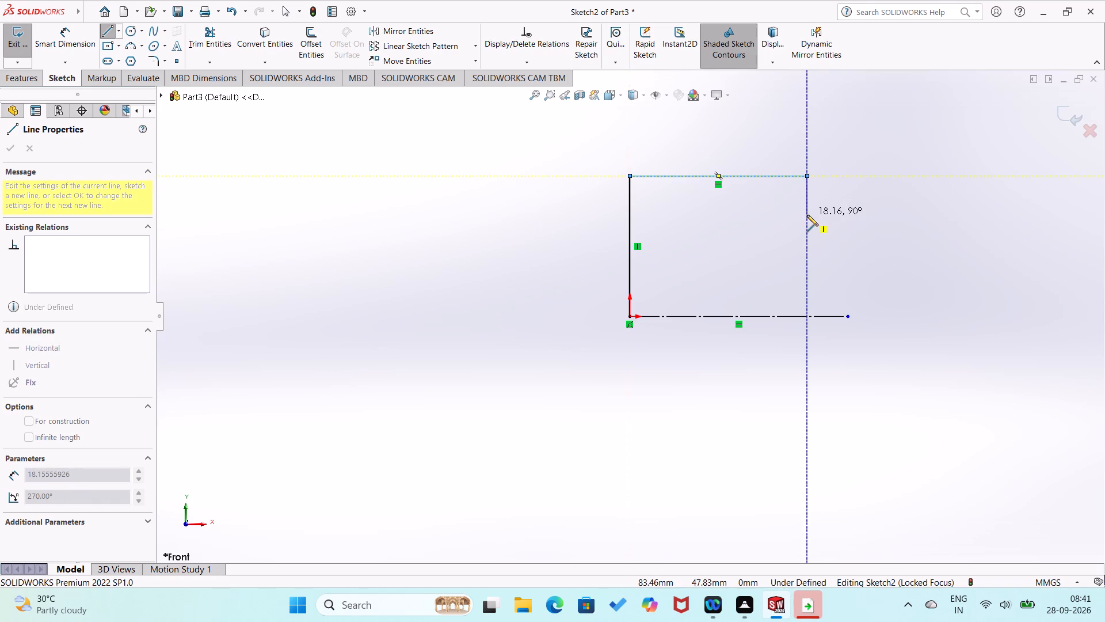
pyautogui.click(807, 215)
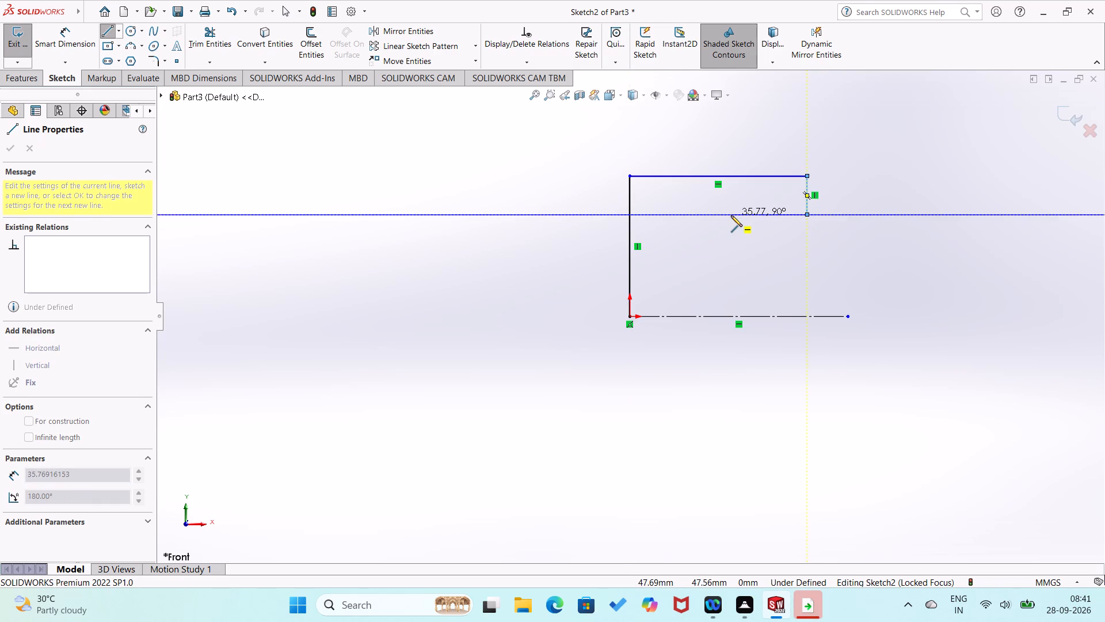
pyautogui.click(731, 215)
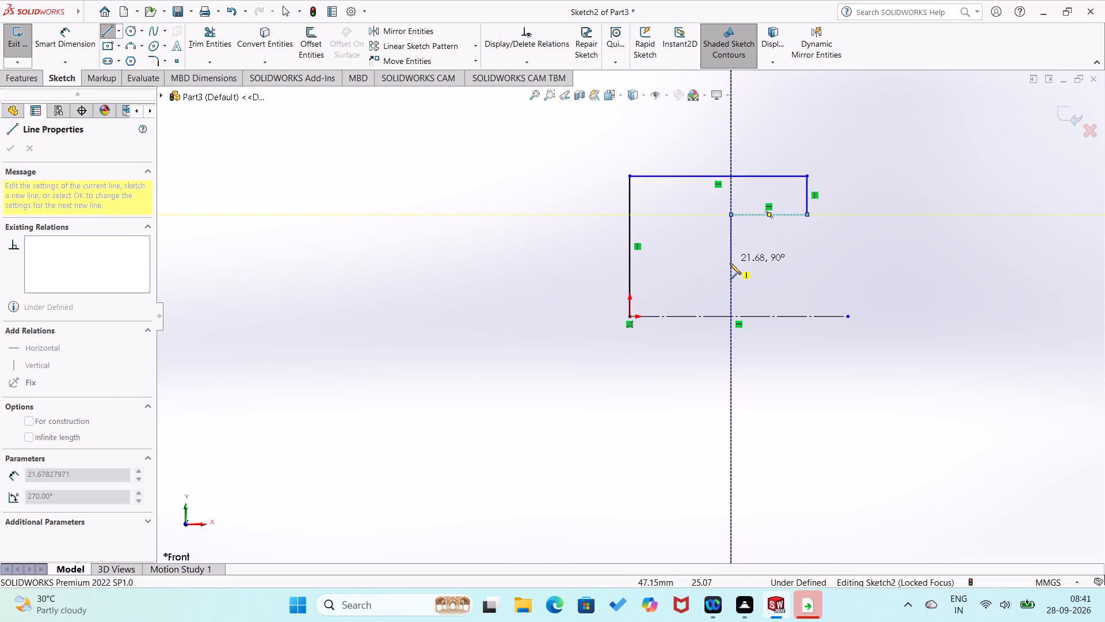
pyautogui.click(730, 263)
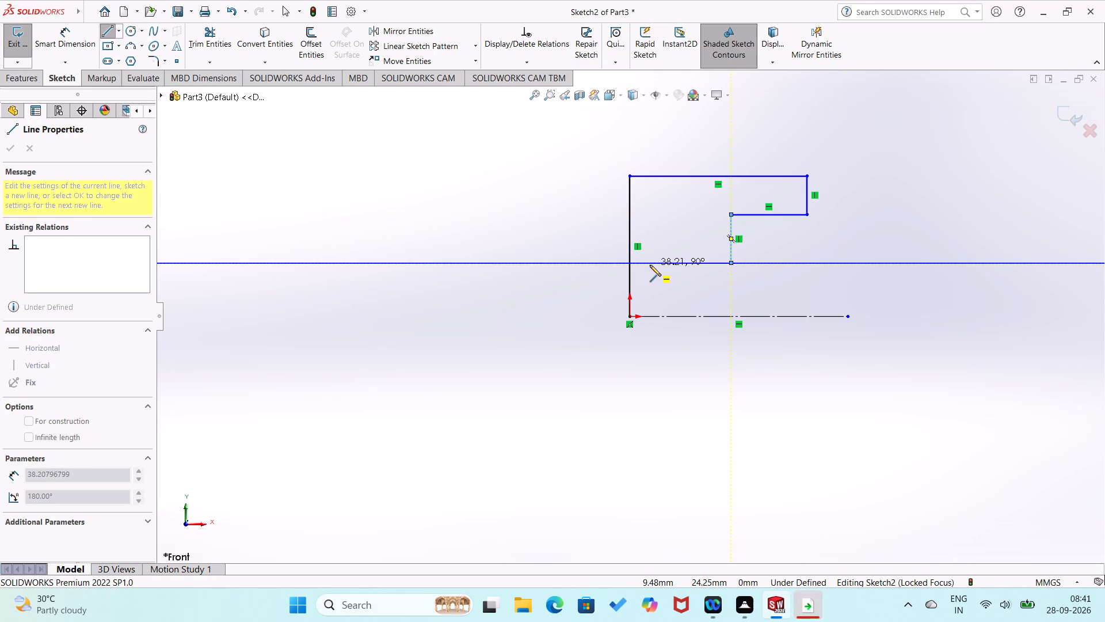
pyautogui.click(661, 261)
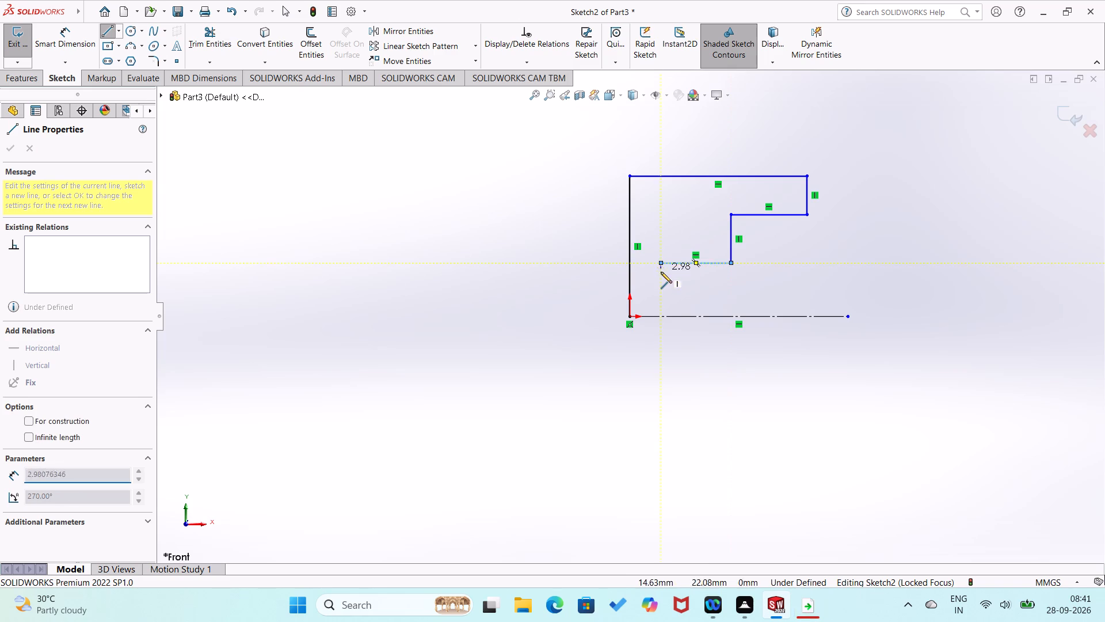
pyautogui.click(662, 316)
pyautogui.click(627, 314)
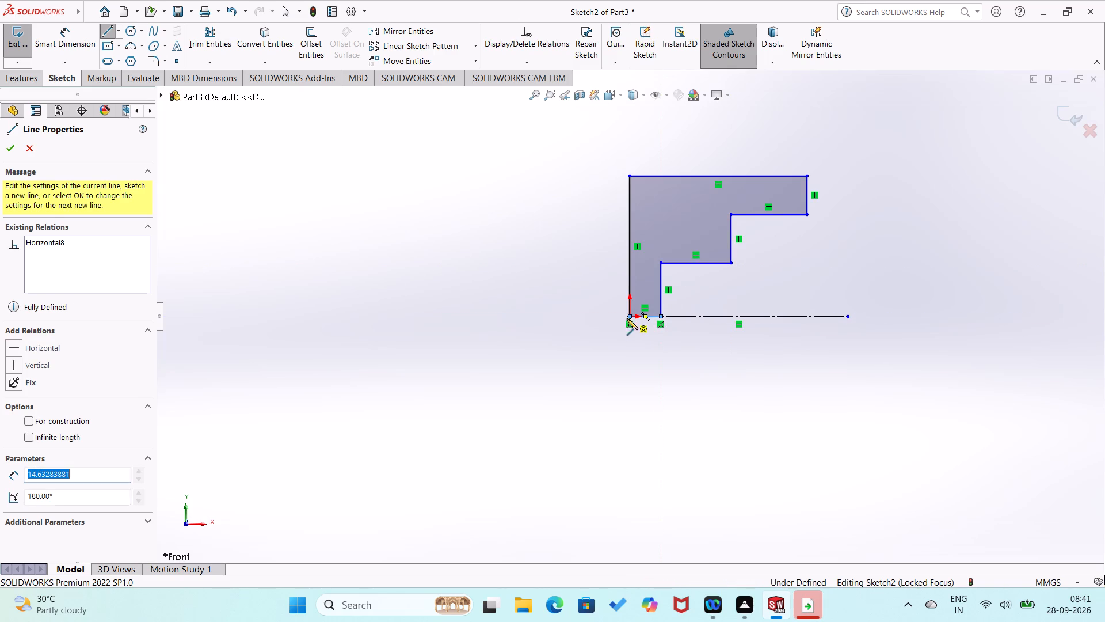
pyautogui.moveTo(628, 374); pyautogui.dragTo(627, 335, button='right')
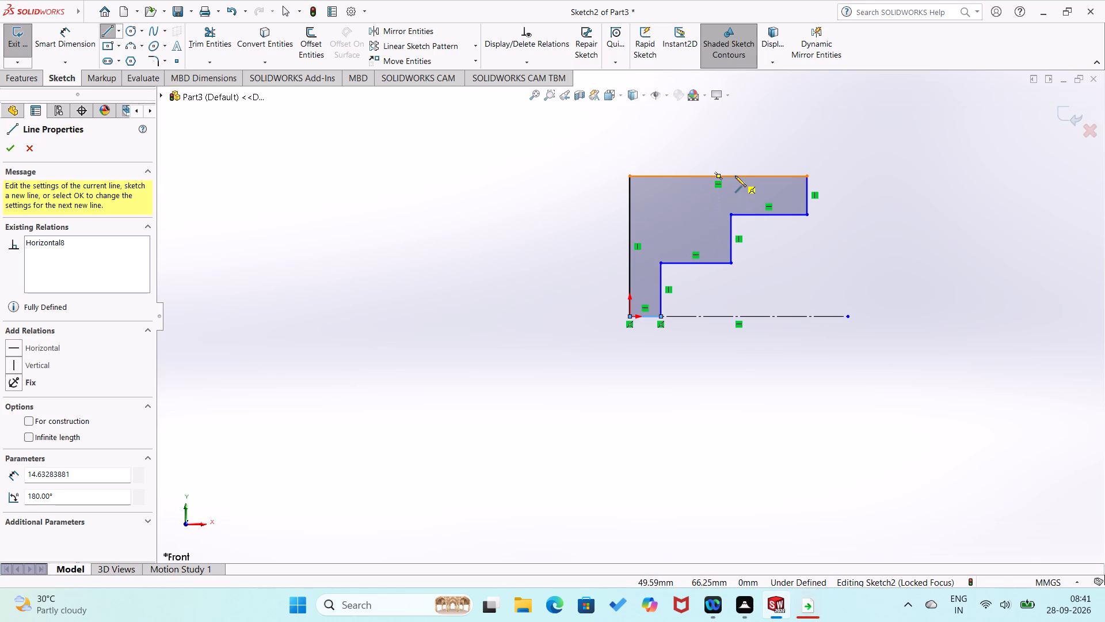
# Dimension the profile's top edge as 140 mm.
pyautogui.moveTo(759, 417); pyautogui.dragTo(767, 293, button='right')
pyautogui.click(773, 175)
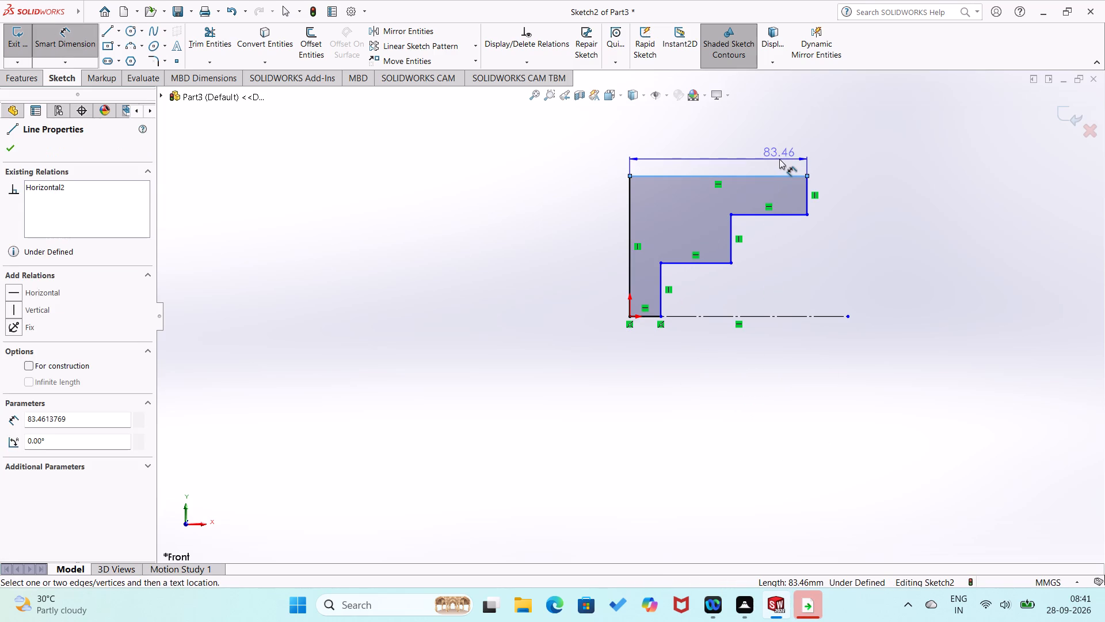
pyautogui.click(779, 158)
pyautogui.write('140')
pyautogui.press('Return')
pyautogui.click(689, 400)
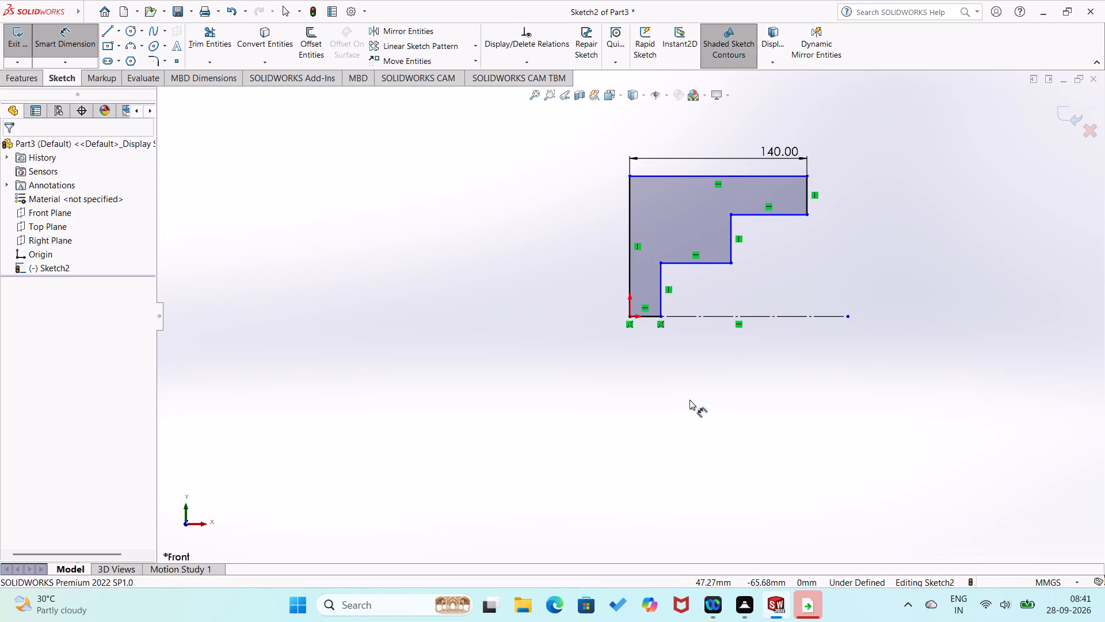
# Dimension the full-height vertical edge at the origin, try 50 mm, and undo that value.
pyautogui.click(630, 279)
pyautogui.click(608, 280)
pyautogui.write('50')
pyautogui.press('Return')
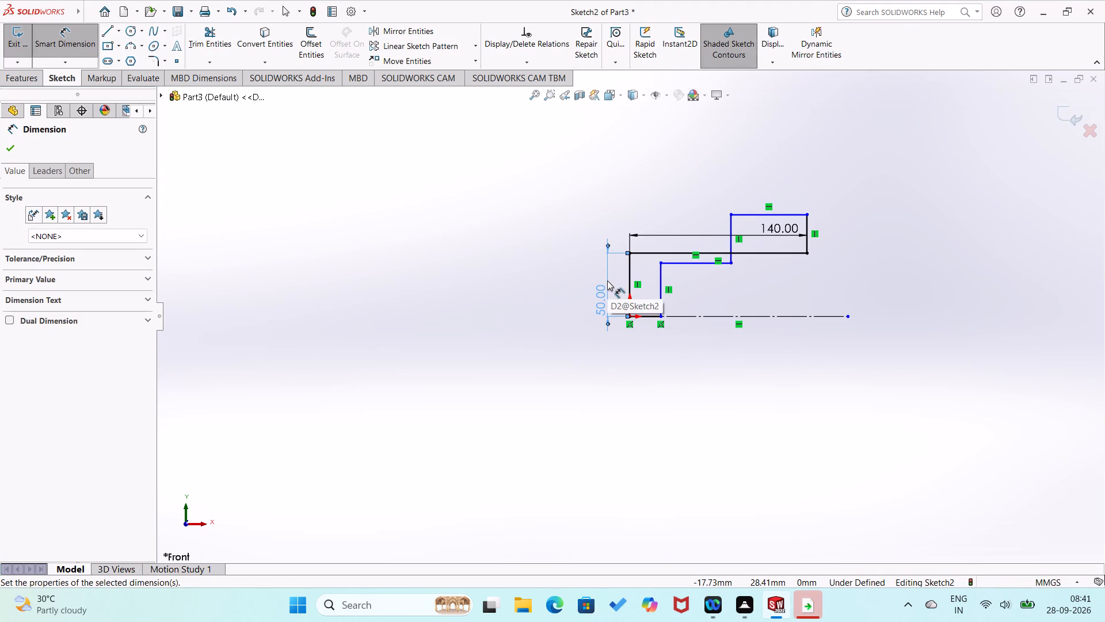
pyautogui.hotkey('ctrl', 'z')
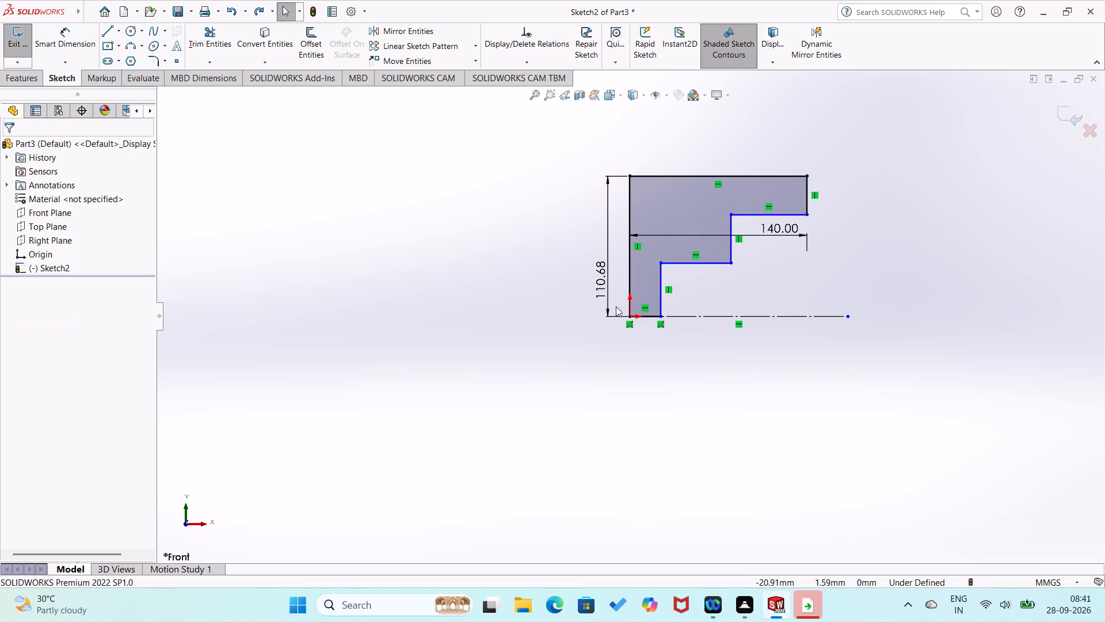
# Dimension the horizontal underside of the profile's outermost step as 40 mm.
pyautogui.click(758, 213)
pyautogui.moveTo(773, 380); pyautogui.dragTo(824, 199, button='right')
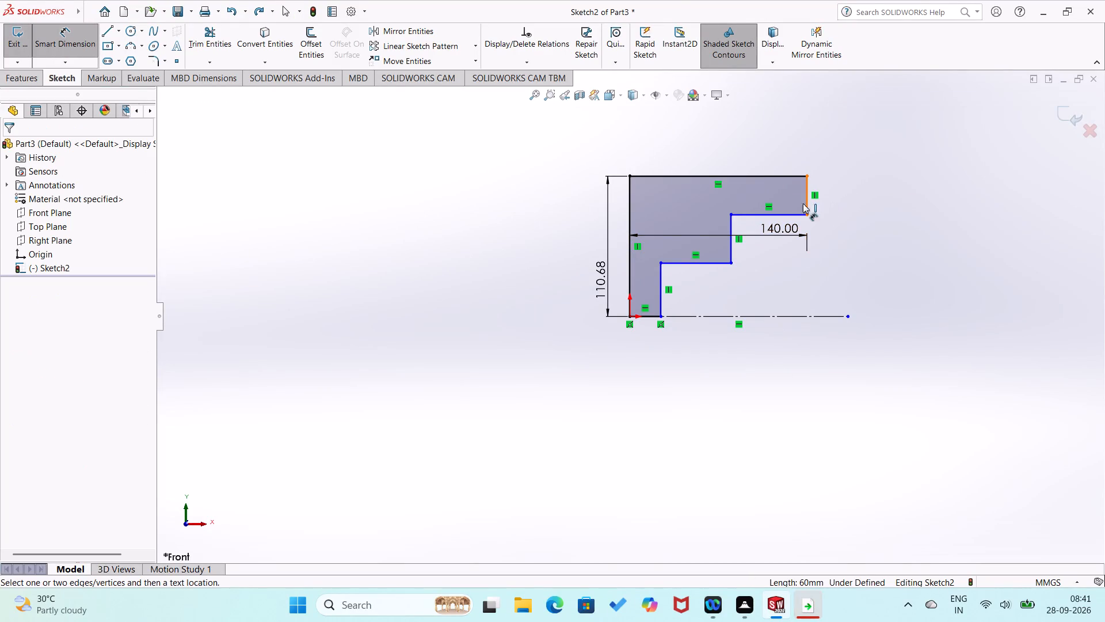
pyautogui.moveTo(795, 213); pyautogui.dragTo(795, 205)
pyautogui.click(795, 155)
pyautogui.write('40')
pyautogui.press('Return')
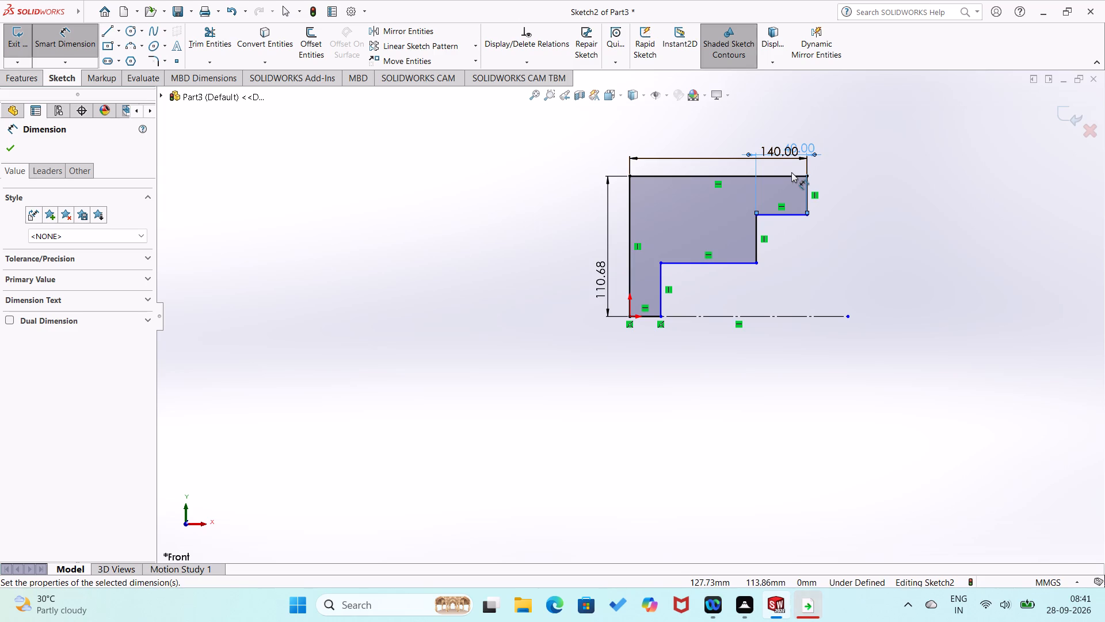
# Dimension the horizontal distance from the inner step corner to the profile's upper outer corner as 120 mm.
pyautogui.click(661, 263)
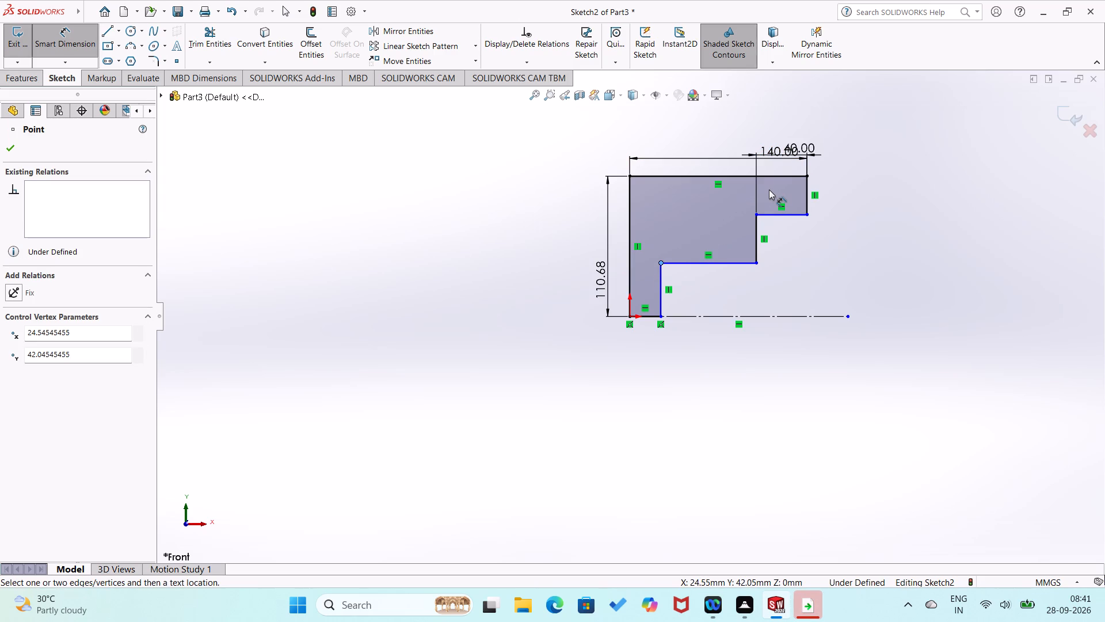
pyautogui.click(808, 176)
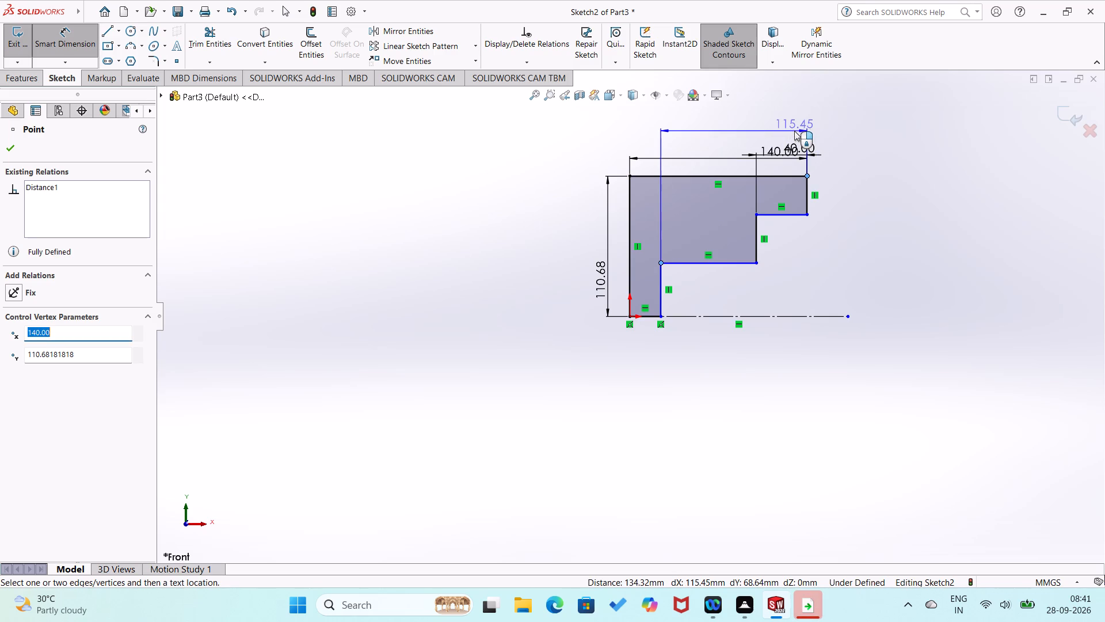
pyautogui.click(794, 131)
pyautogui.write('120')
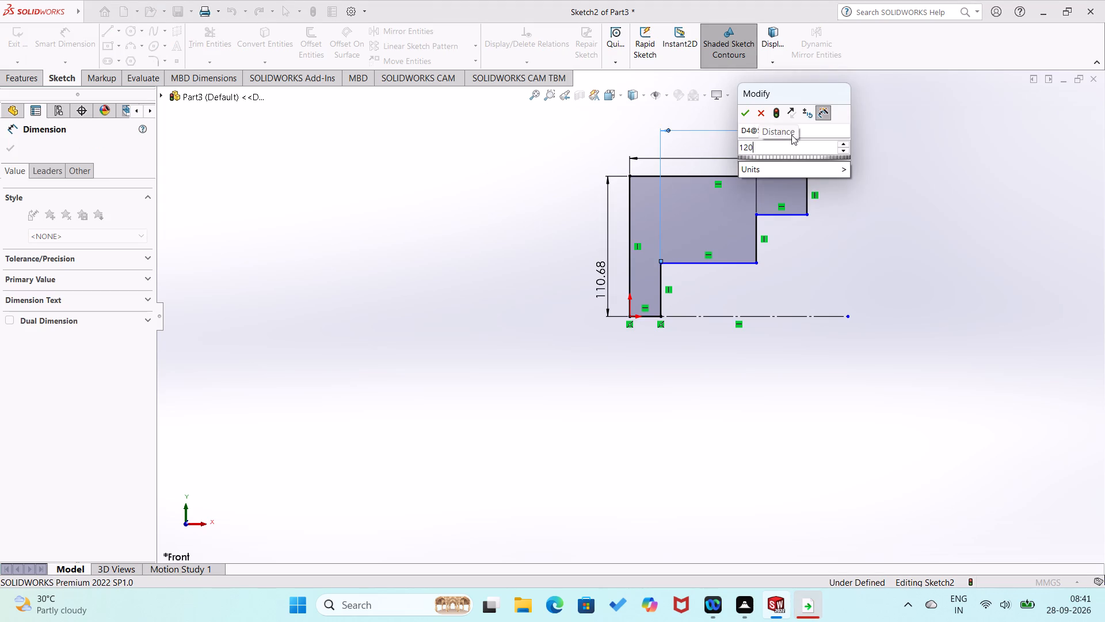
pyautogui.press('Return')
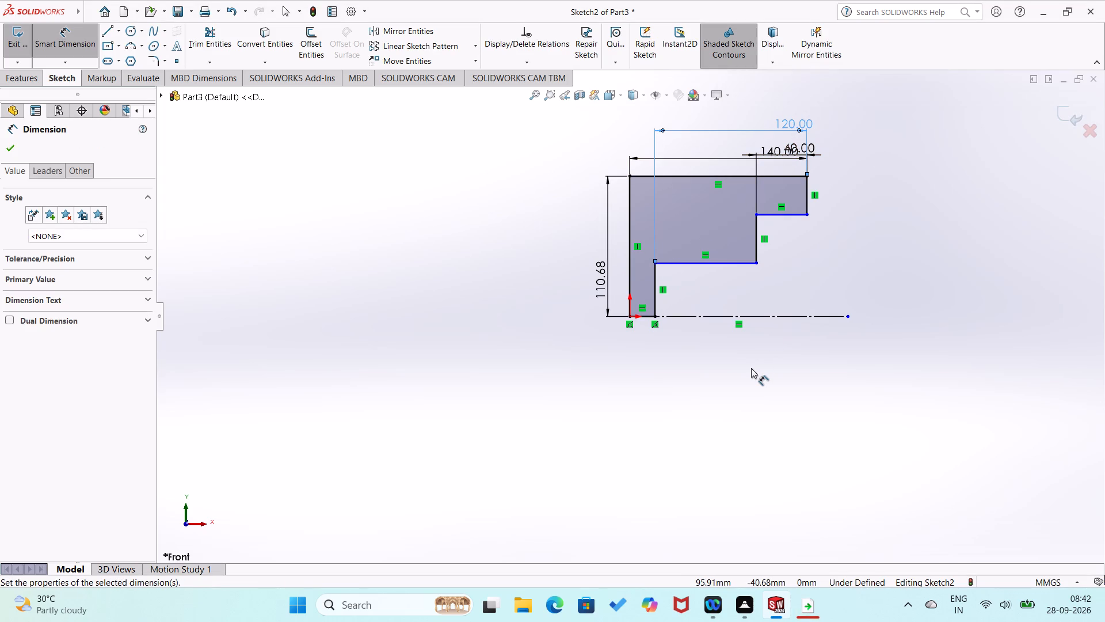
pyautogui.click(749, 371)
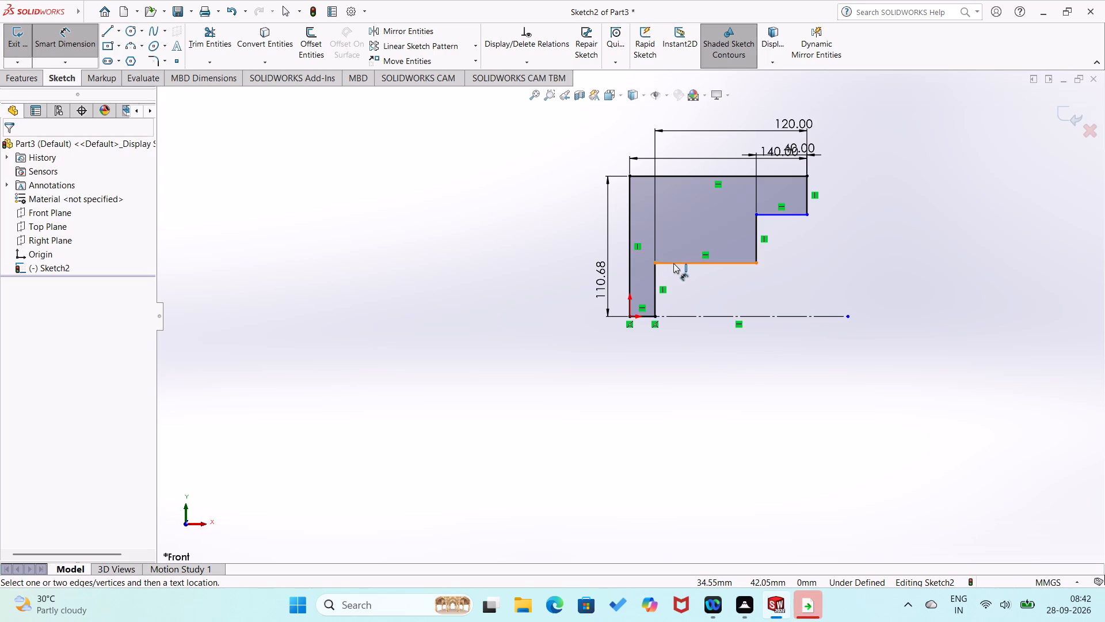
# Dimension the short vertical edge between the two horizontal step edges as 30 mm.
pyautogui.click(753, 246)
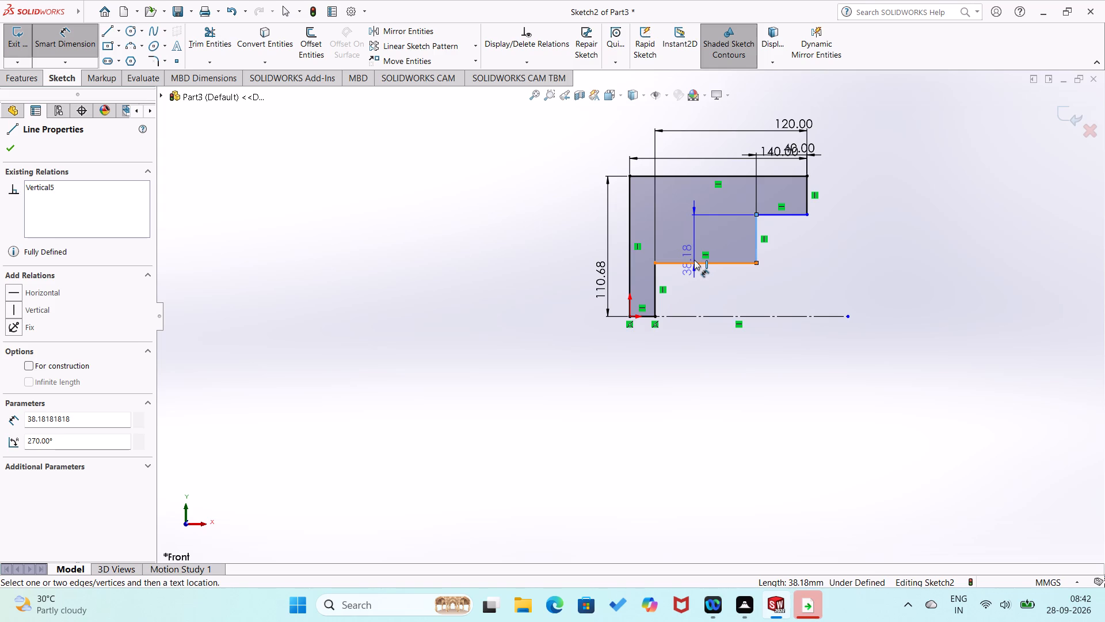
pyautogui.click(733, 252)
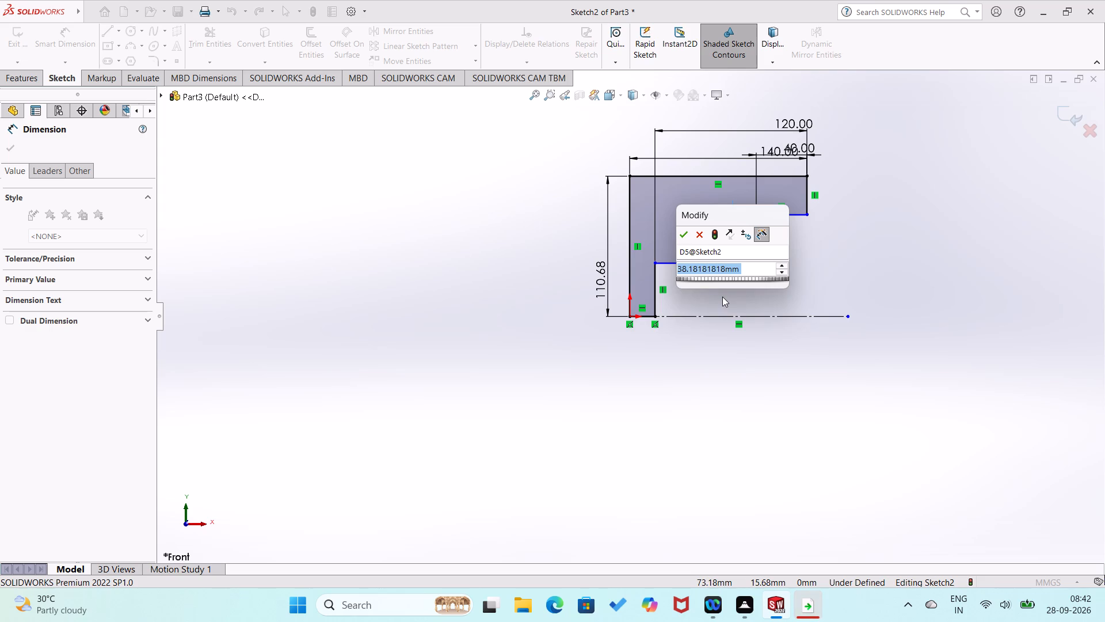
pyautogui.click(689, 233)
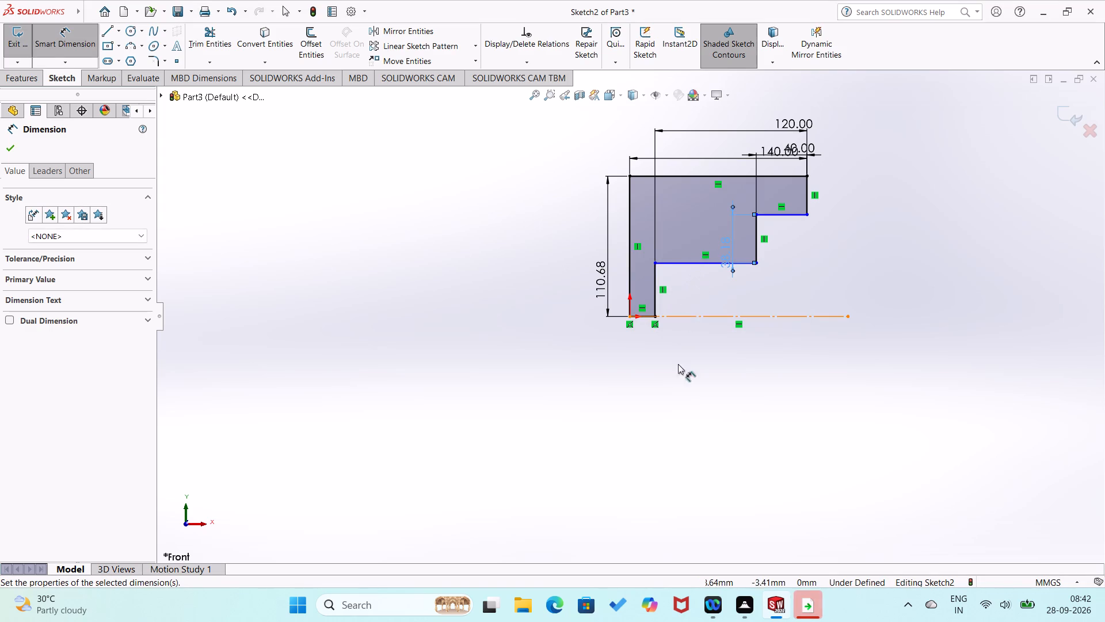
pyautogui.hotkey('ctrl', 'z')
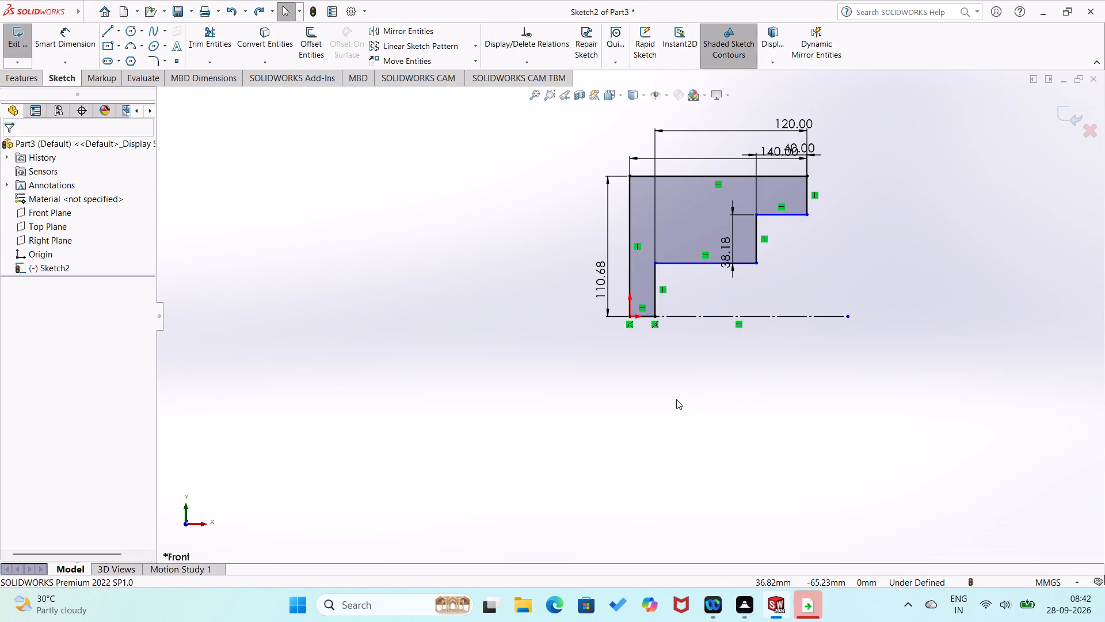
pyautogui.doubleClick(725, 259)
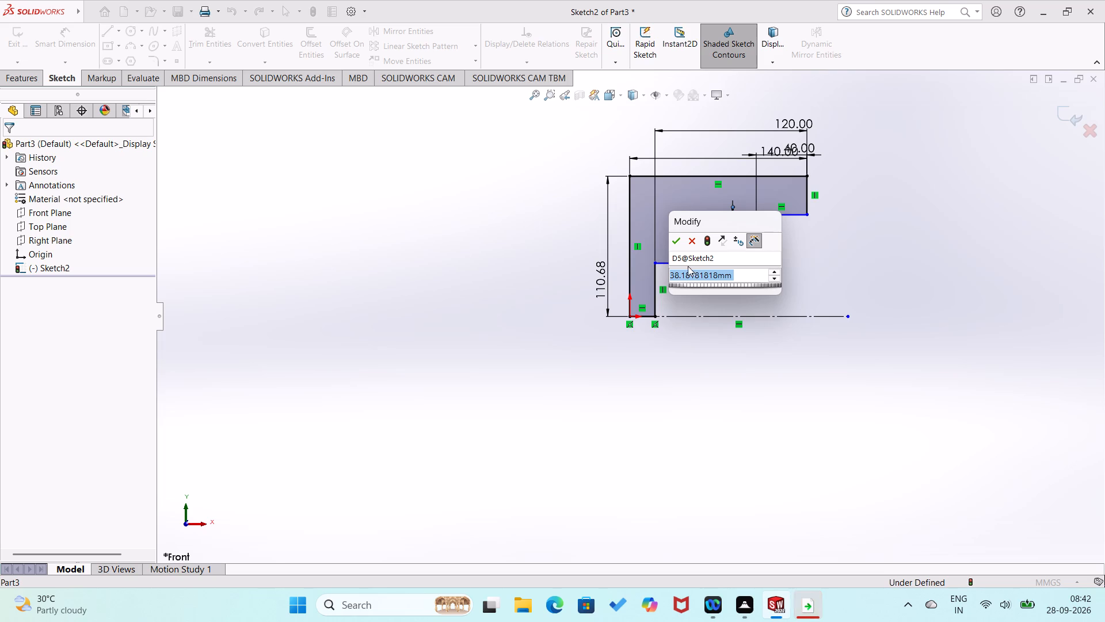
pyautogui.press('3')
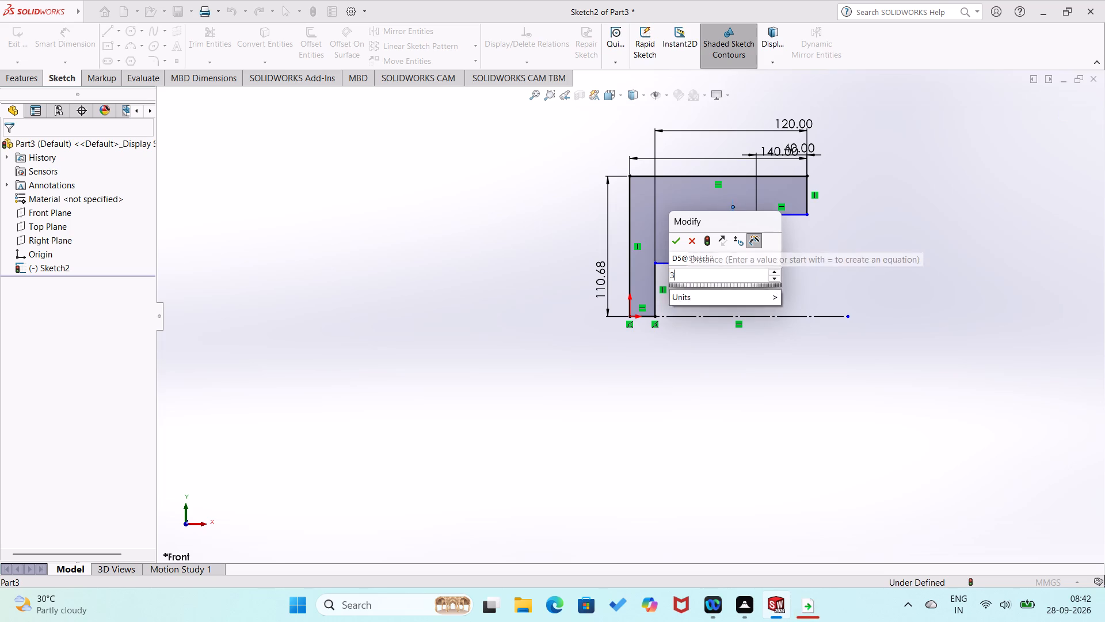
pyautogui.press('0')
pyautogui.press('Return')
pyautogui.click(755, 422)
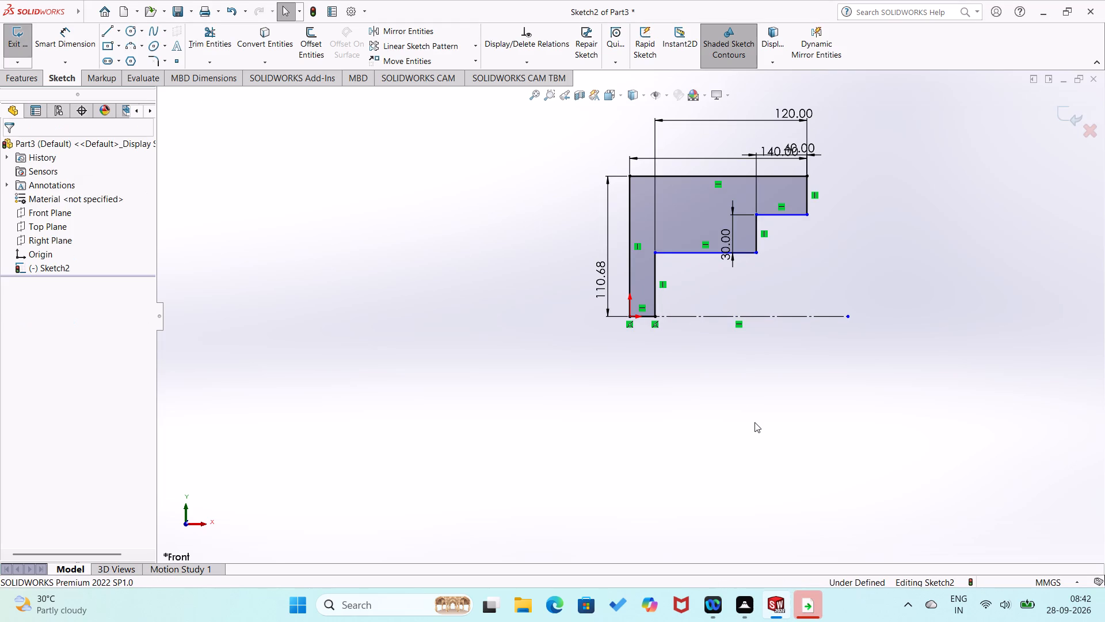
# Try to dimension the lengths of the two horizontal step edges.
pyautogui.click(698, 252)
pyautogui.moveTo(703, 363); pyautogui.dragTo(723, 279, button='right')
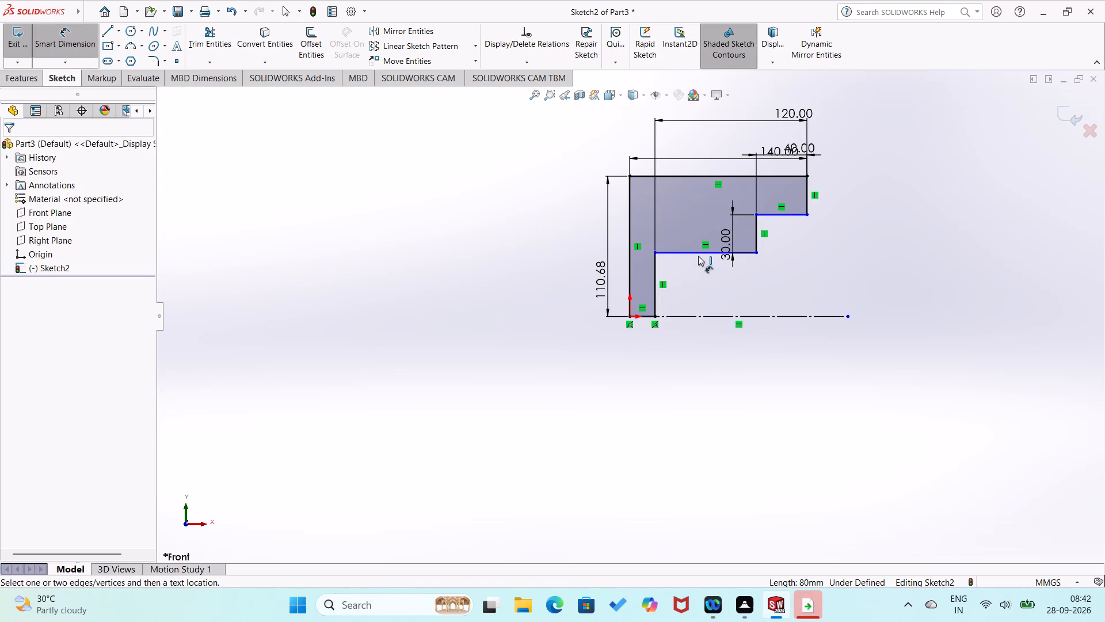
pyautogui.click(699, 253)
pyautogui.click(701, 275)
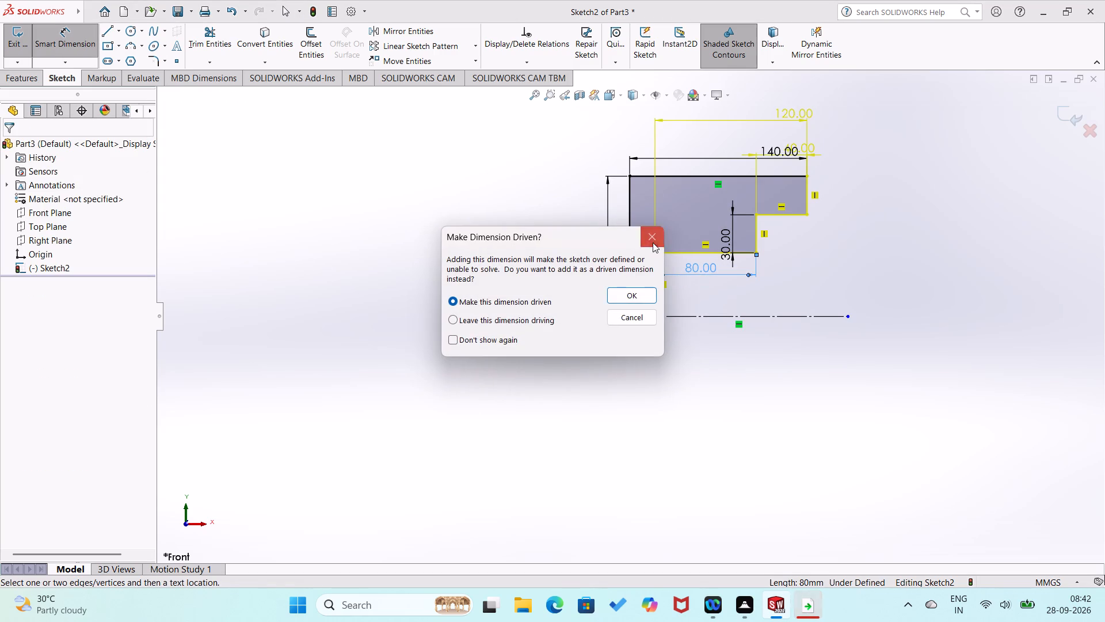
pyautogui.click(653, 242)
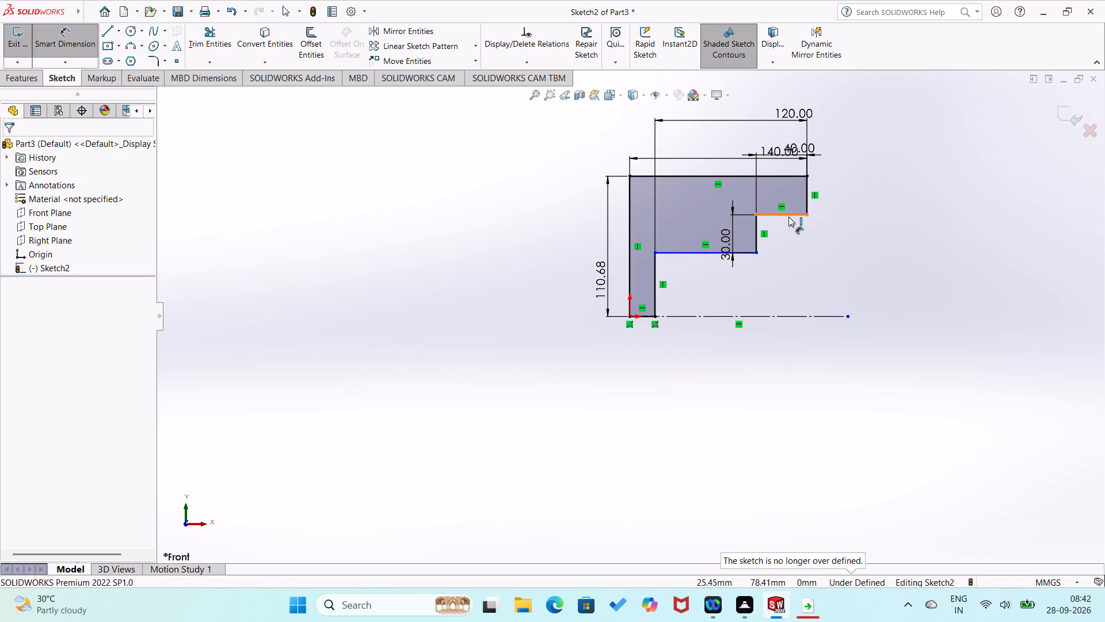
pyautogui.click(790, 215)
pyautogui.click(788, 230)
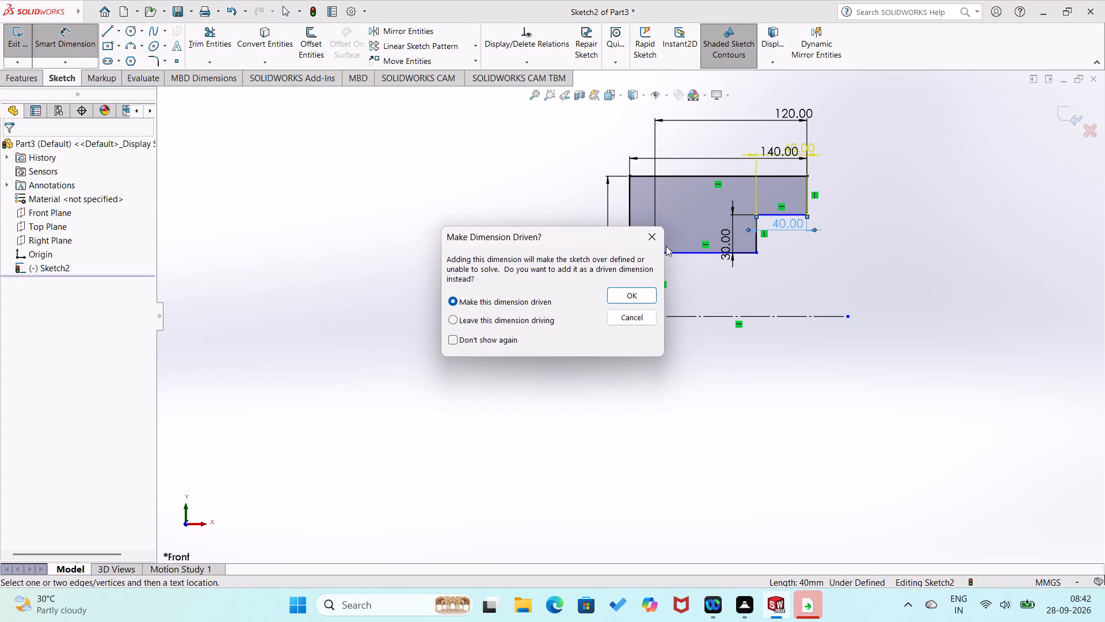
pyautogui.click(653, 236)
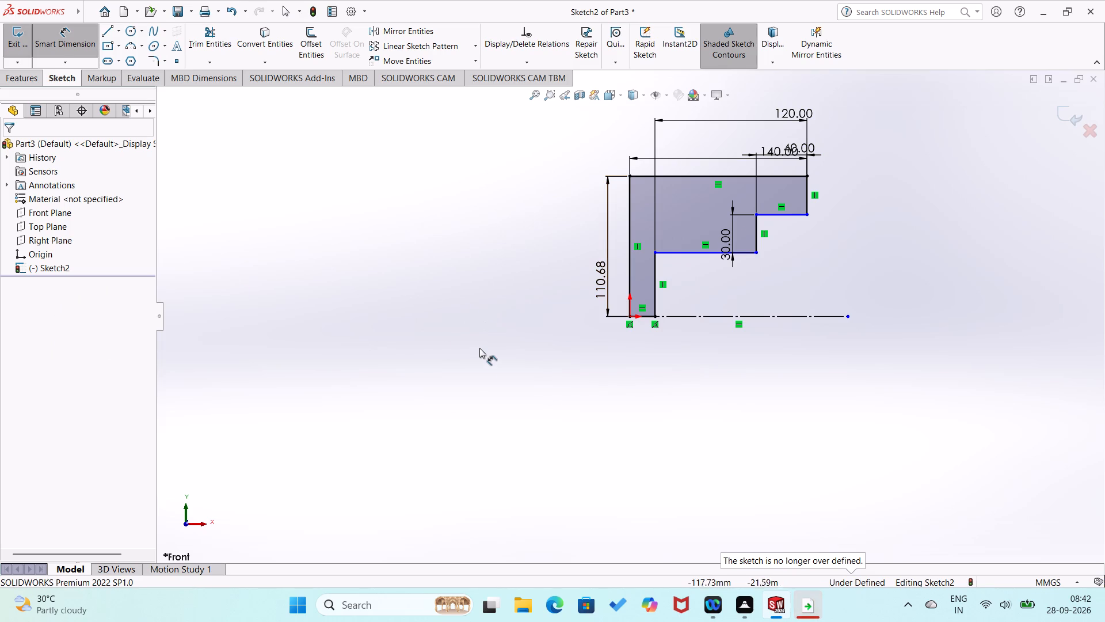
# Undo the recent step dimensioning, back through the 30 mm and 120 mm dimensions and the 40 mm value.
pyautogui.hotkey('ctrl', 'z')
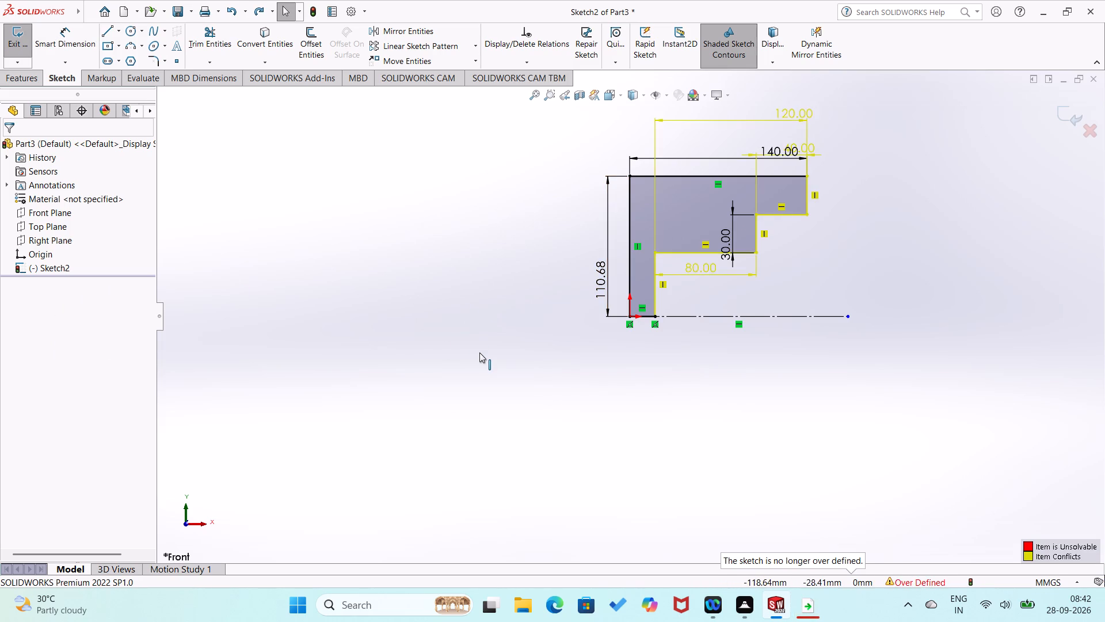
pyautogui.hotkey('ctrl', 'z')
pyautogui.hotkey('ctrl', 'z')
pyautogui.hotkey('ctrl', 'z')
pyautogui.hotkey('ctrl', 'z')
pyautogui.hotkey('ctrl', 'z')
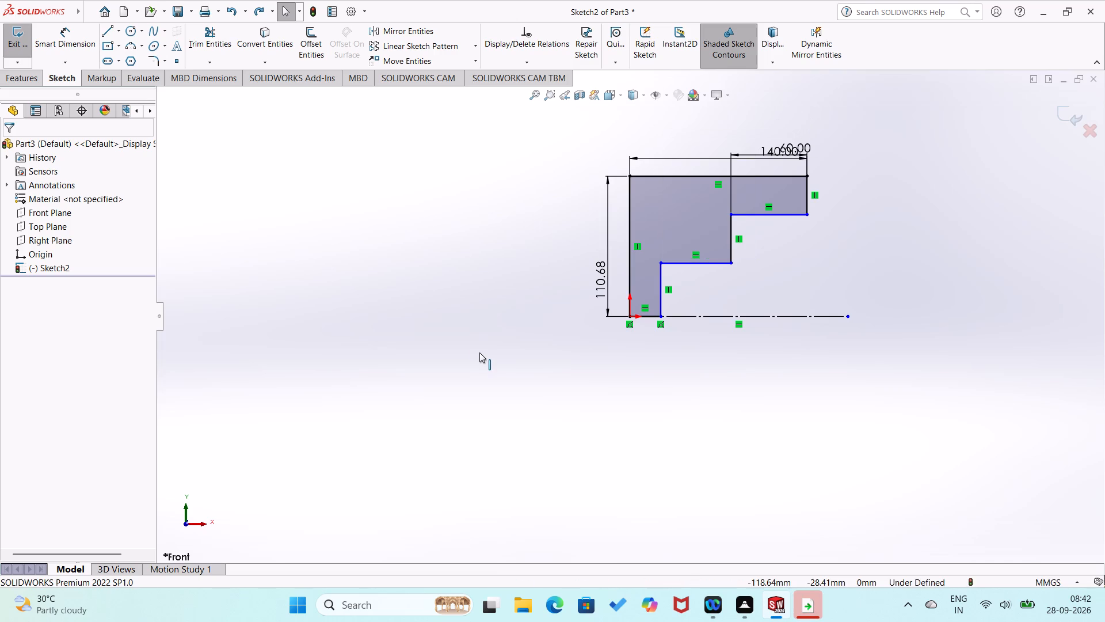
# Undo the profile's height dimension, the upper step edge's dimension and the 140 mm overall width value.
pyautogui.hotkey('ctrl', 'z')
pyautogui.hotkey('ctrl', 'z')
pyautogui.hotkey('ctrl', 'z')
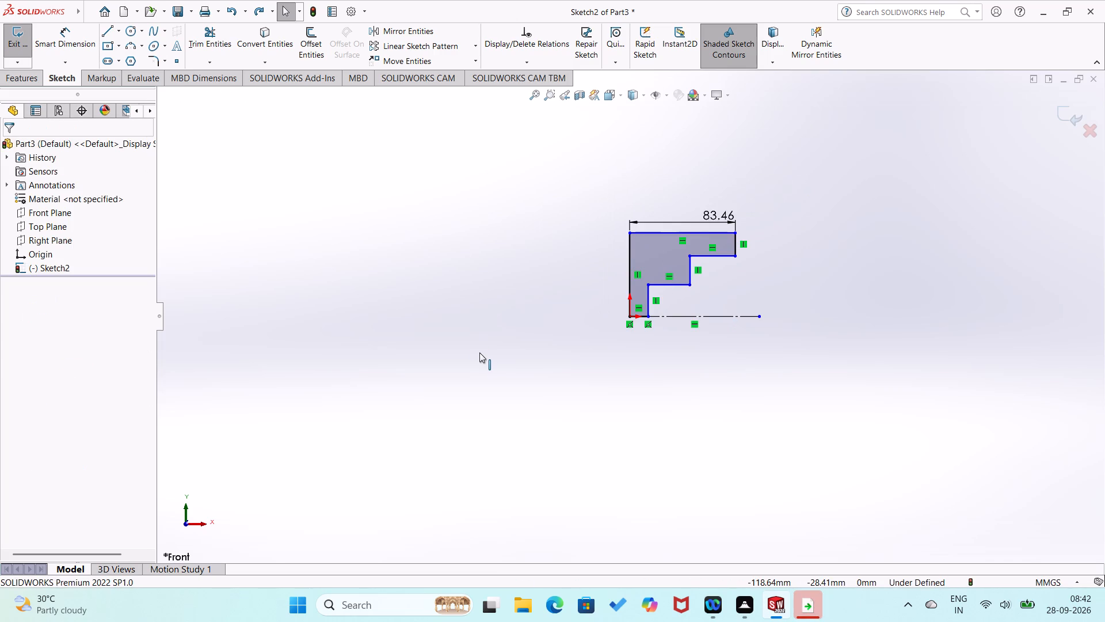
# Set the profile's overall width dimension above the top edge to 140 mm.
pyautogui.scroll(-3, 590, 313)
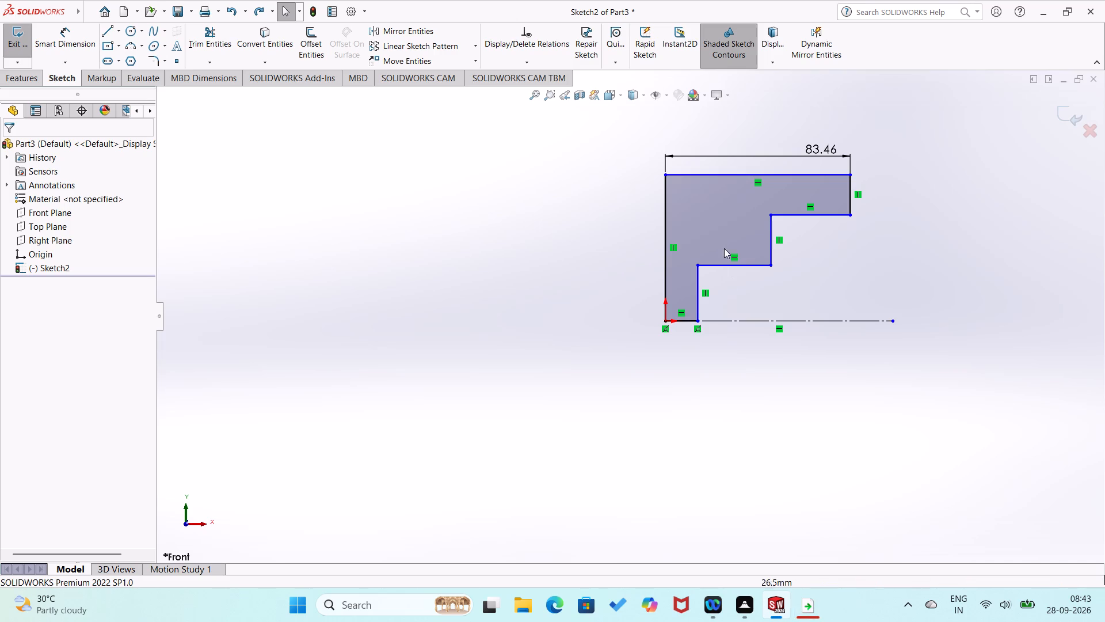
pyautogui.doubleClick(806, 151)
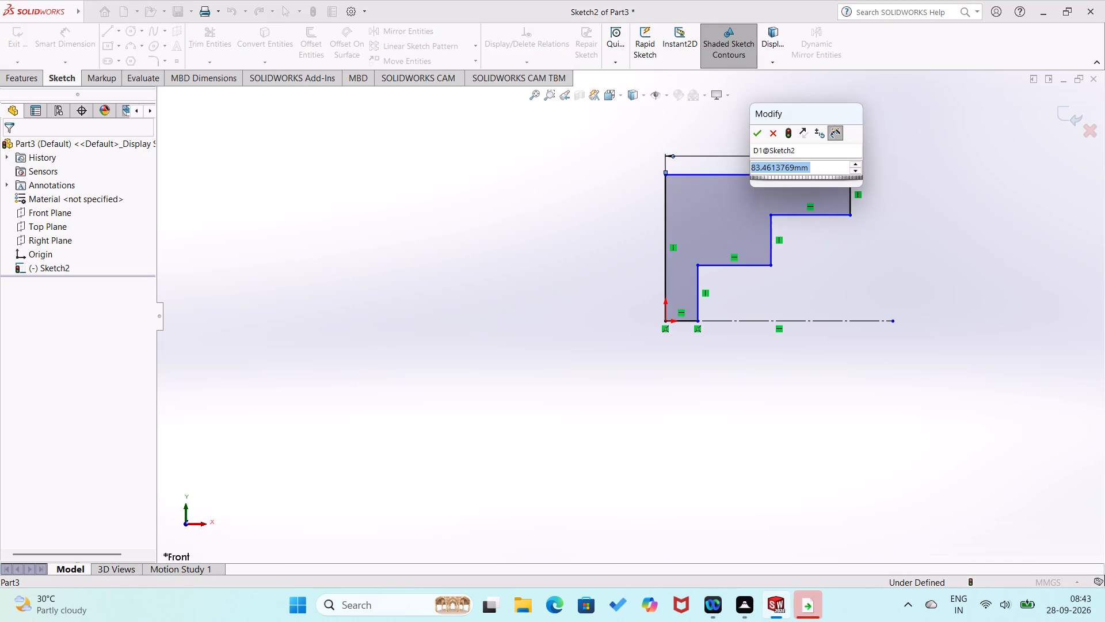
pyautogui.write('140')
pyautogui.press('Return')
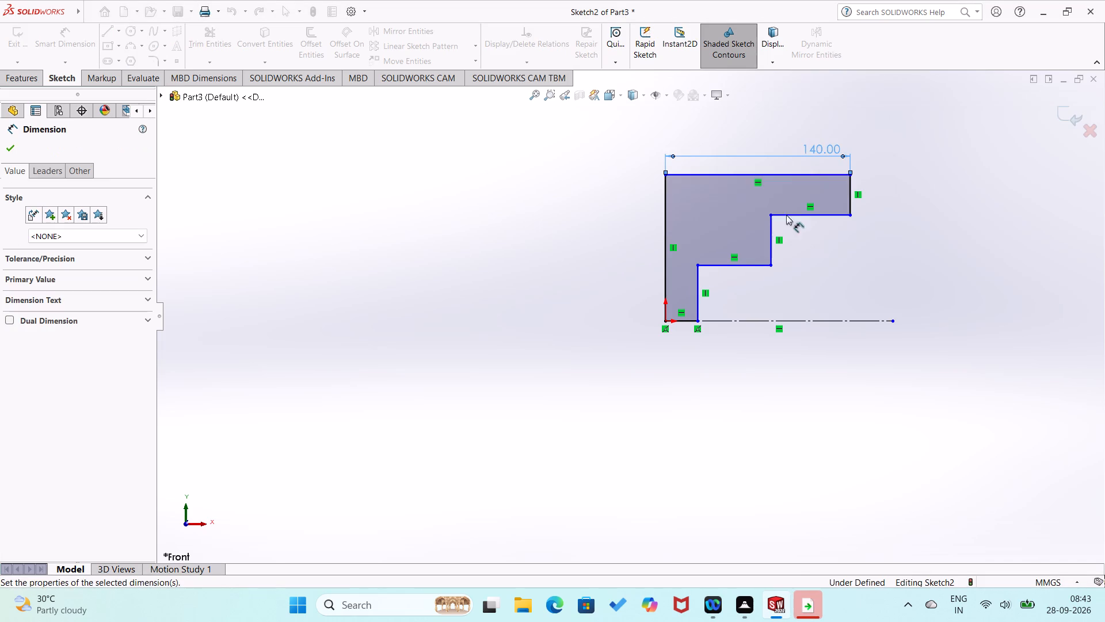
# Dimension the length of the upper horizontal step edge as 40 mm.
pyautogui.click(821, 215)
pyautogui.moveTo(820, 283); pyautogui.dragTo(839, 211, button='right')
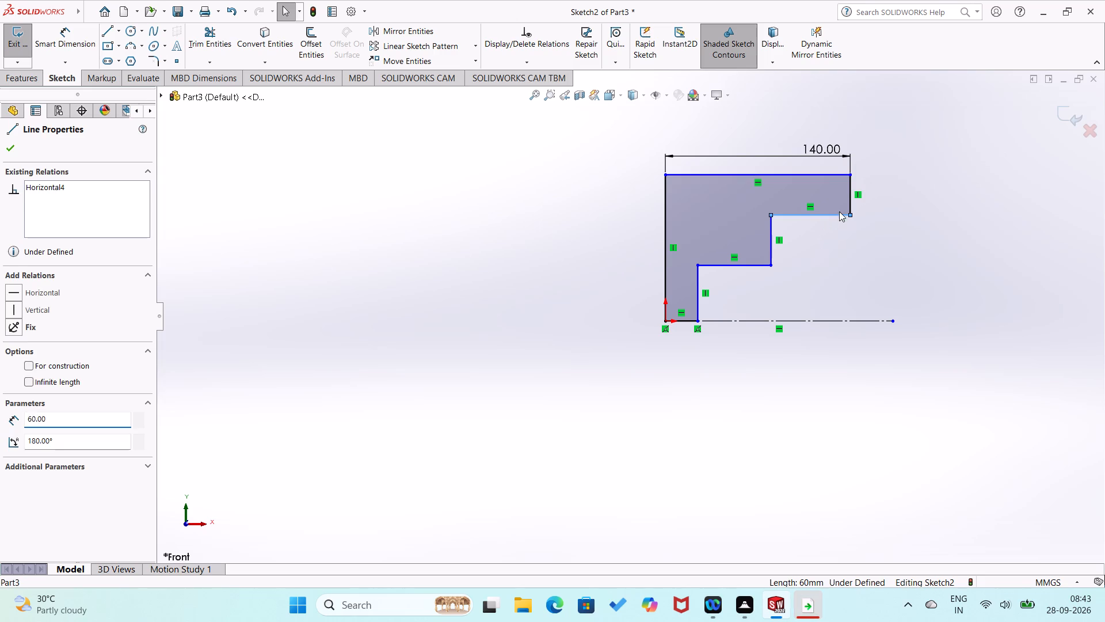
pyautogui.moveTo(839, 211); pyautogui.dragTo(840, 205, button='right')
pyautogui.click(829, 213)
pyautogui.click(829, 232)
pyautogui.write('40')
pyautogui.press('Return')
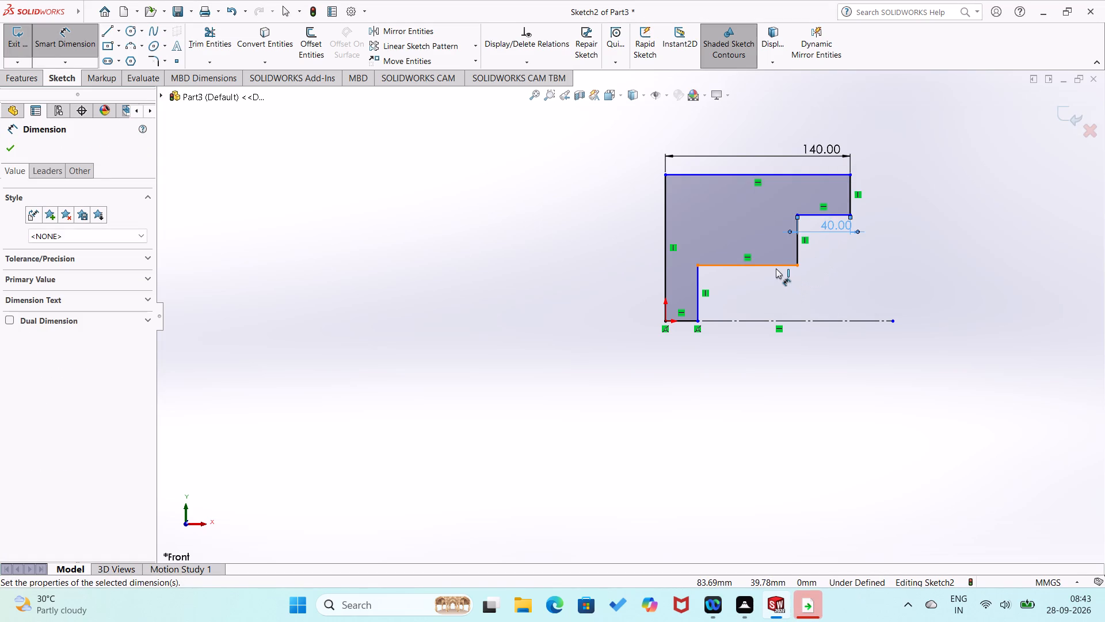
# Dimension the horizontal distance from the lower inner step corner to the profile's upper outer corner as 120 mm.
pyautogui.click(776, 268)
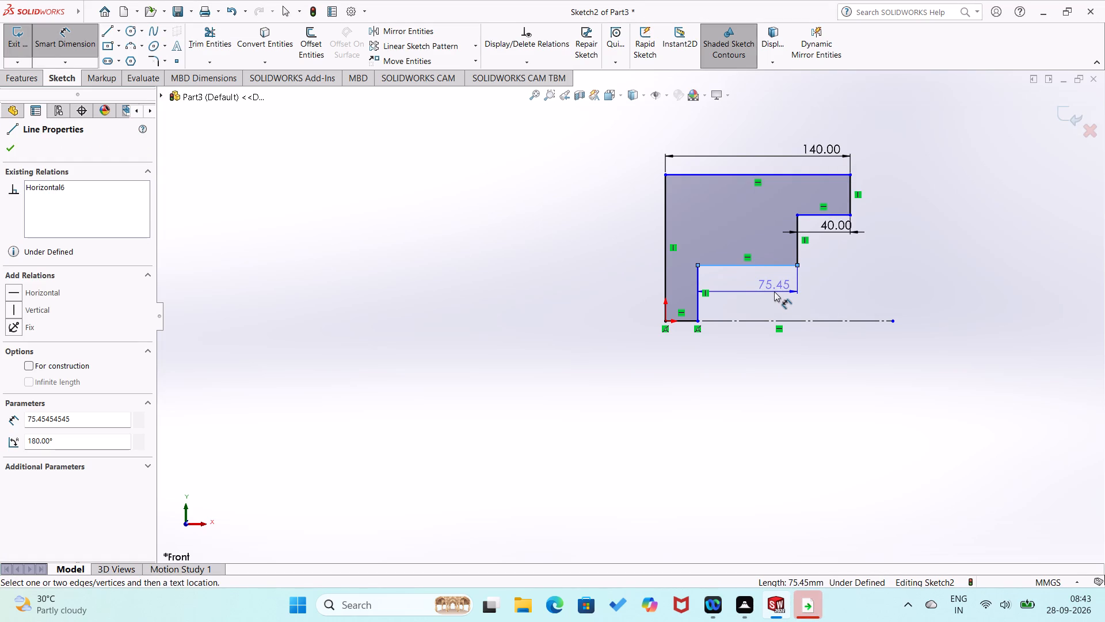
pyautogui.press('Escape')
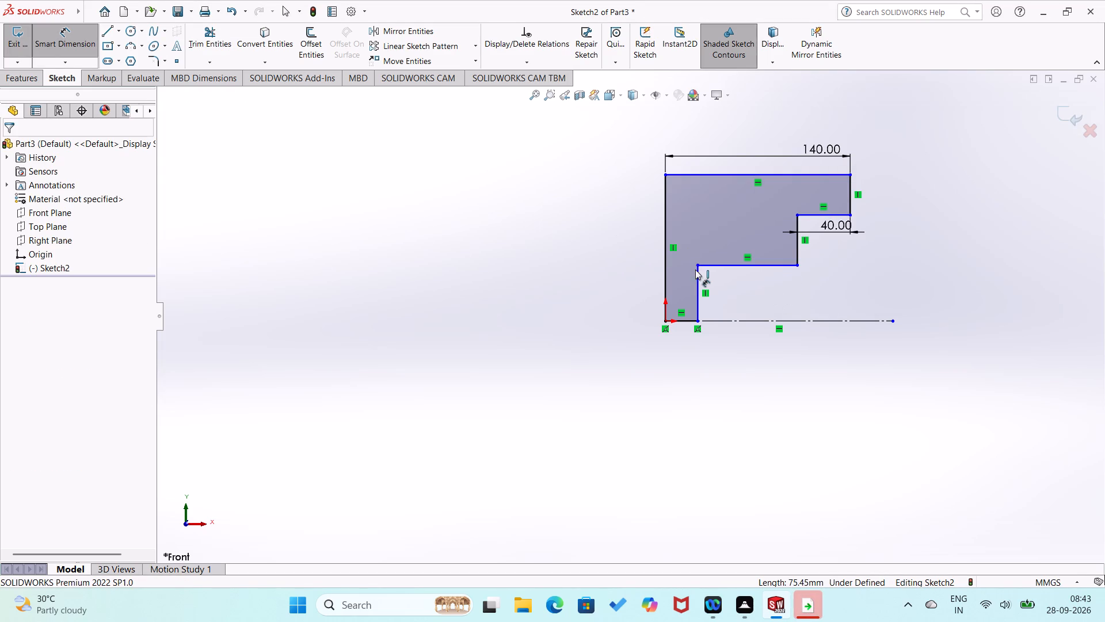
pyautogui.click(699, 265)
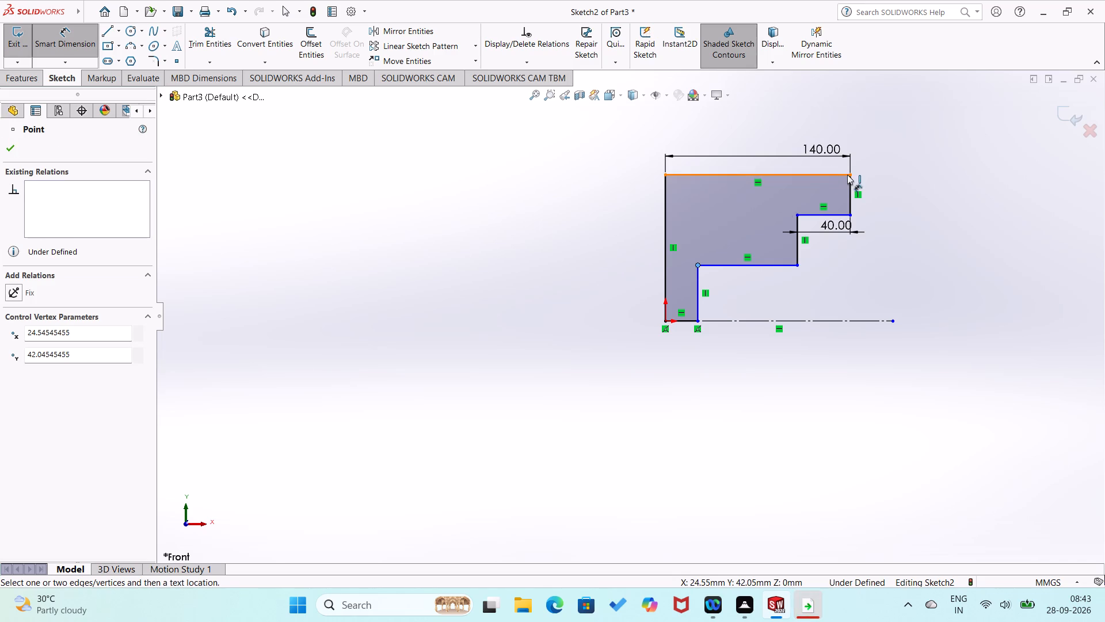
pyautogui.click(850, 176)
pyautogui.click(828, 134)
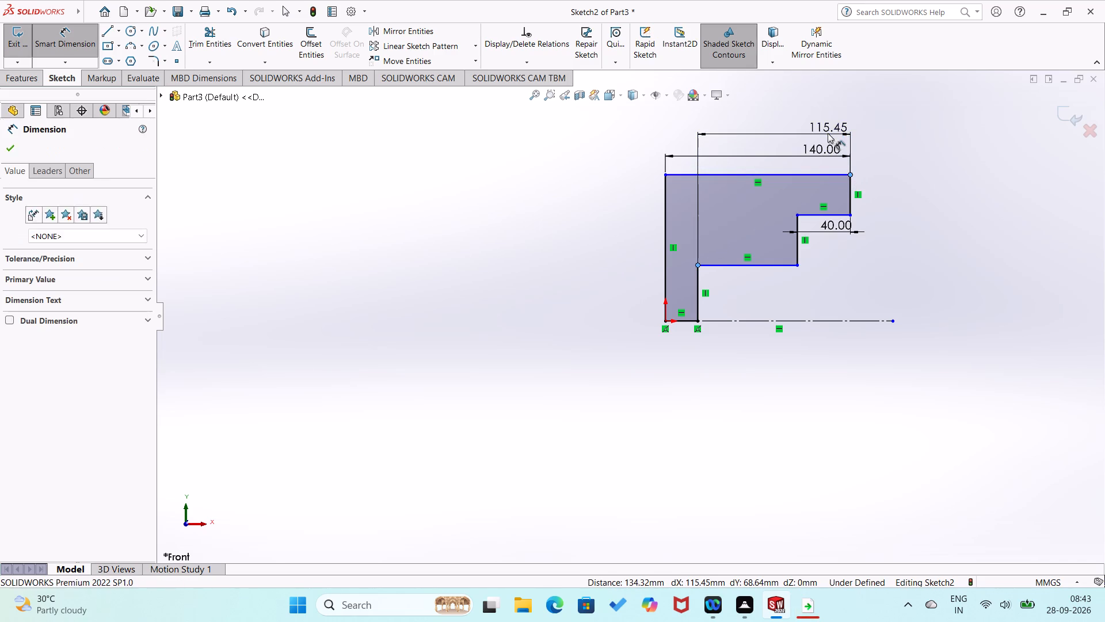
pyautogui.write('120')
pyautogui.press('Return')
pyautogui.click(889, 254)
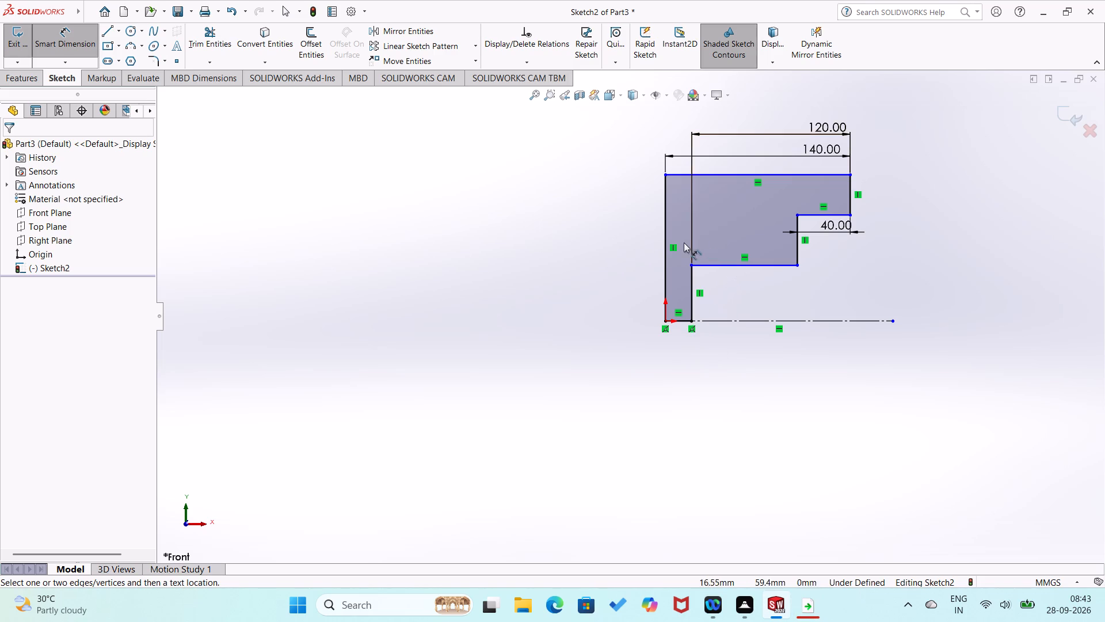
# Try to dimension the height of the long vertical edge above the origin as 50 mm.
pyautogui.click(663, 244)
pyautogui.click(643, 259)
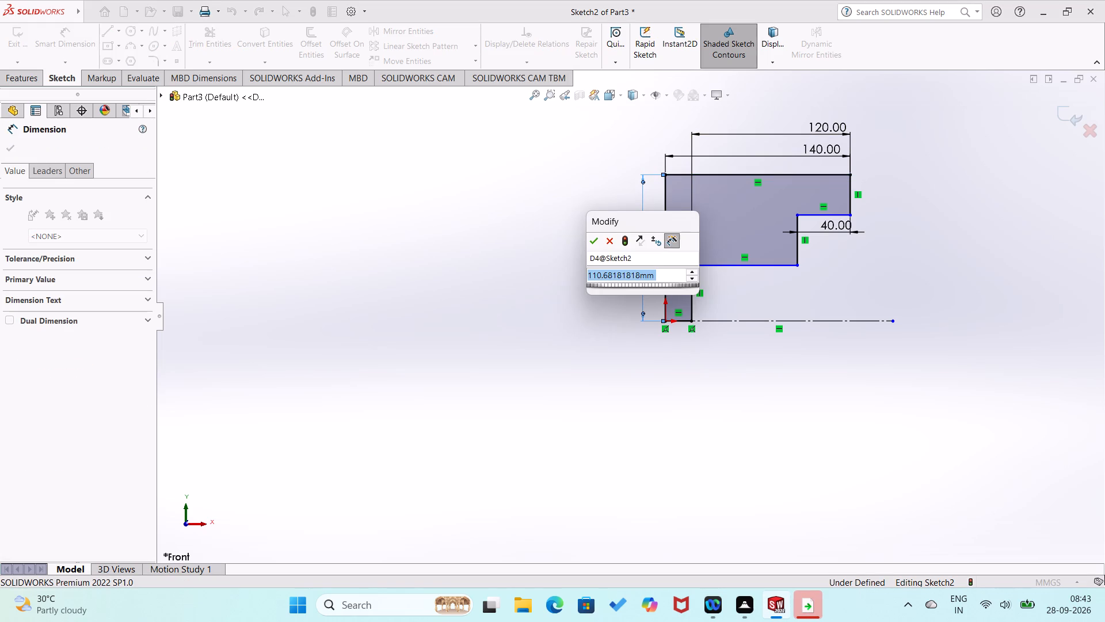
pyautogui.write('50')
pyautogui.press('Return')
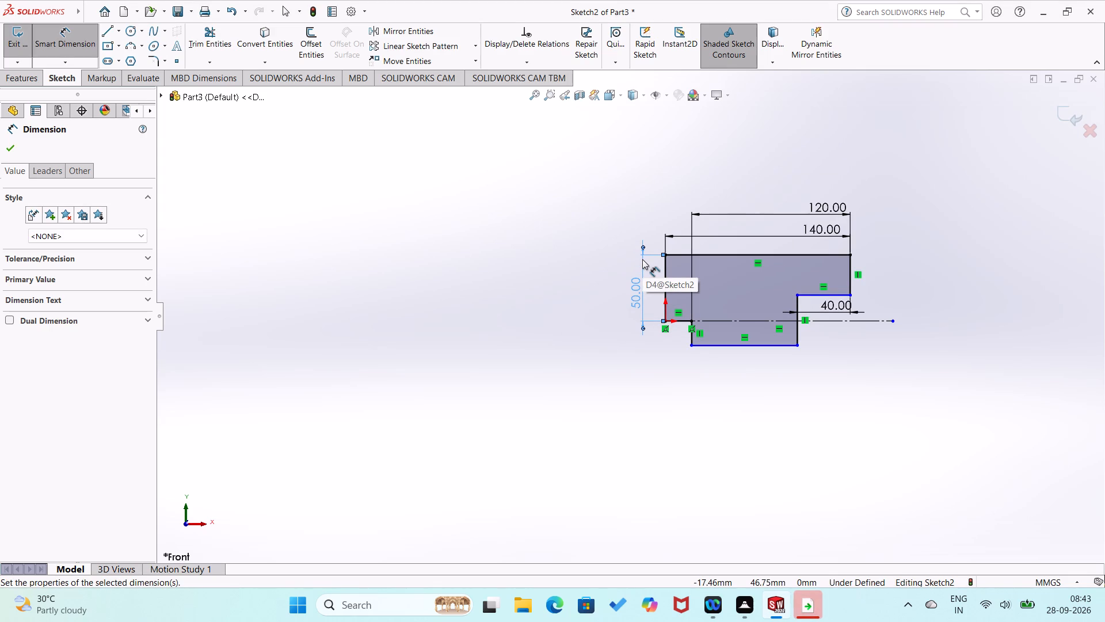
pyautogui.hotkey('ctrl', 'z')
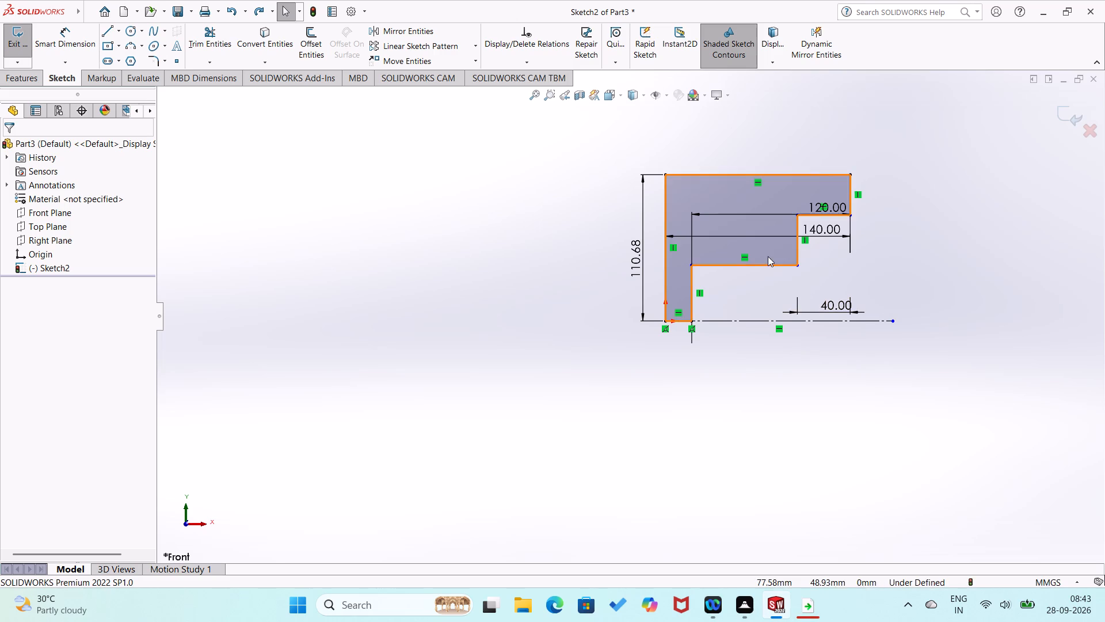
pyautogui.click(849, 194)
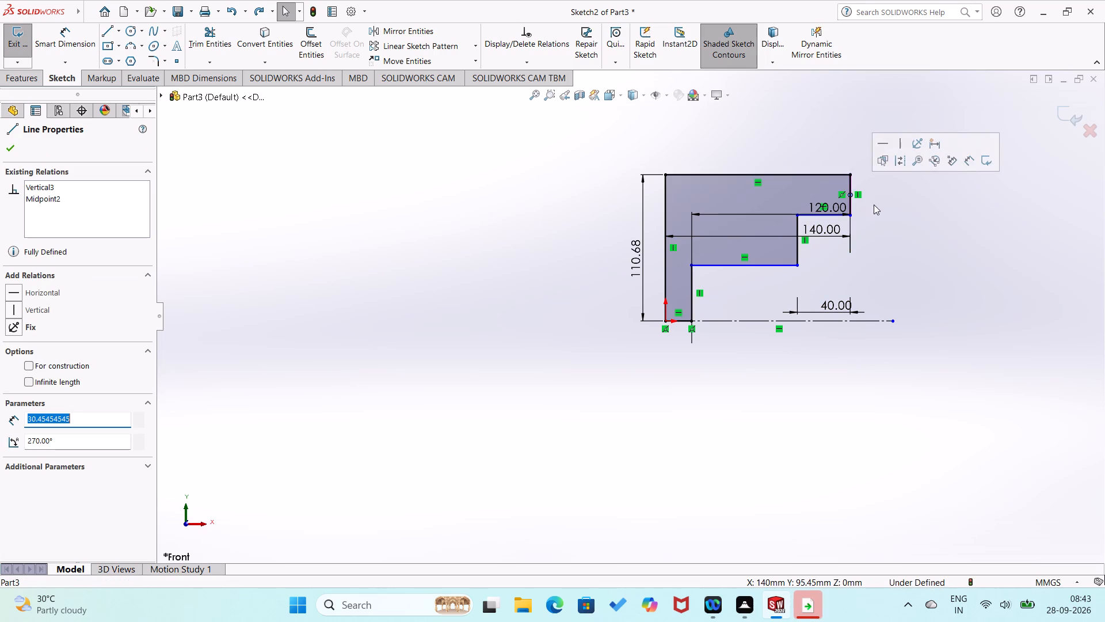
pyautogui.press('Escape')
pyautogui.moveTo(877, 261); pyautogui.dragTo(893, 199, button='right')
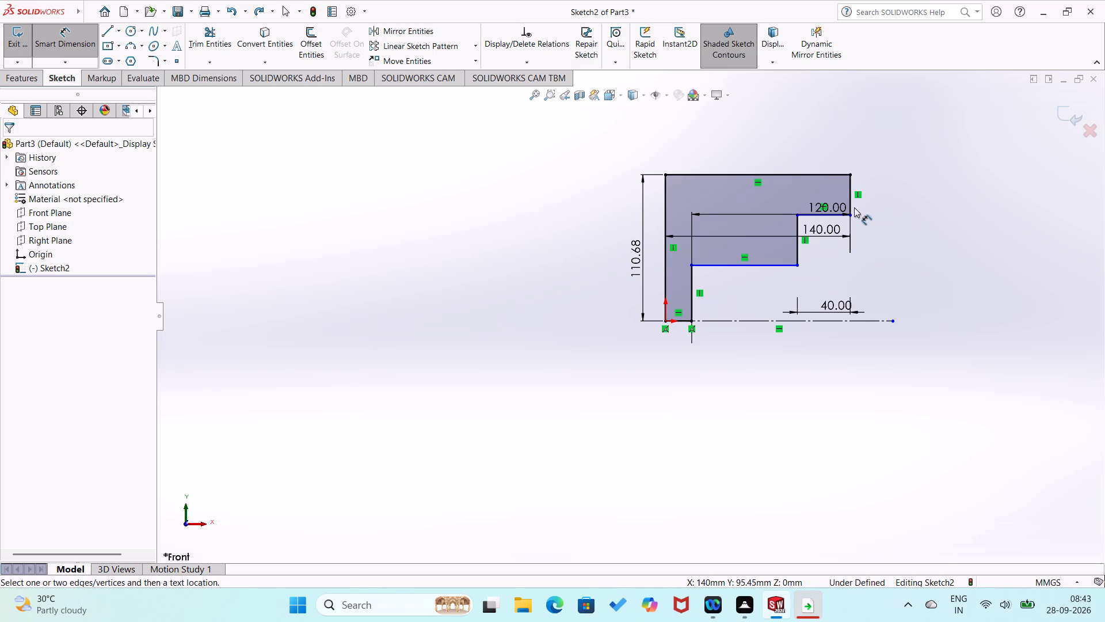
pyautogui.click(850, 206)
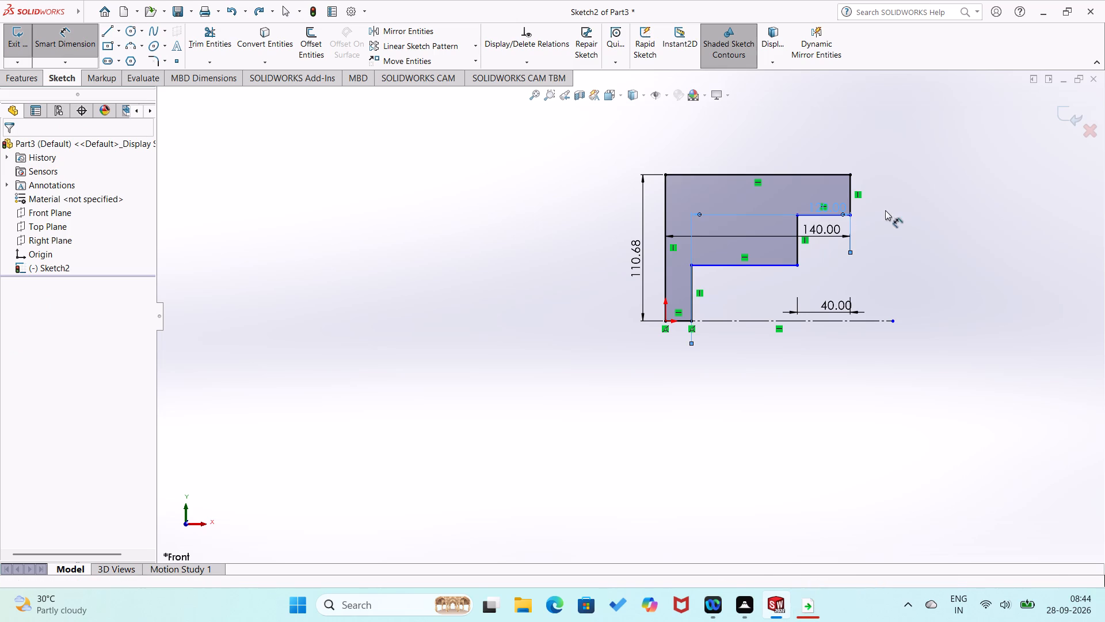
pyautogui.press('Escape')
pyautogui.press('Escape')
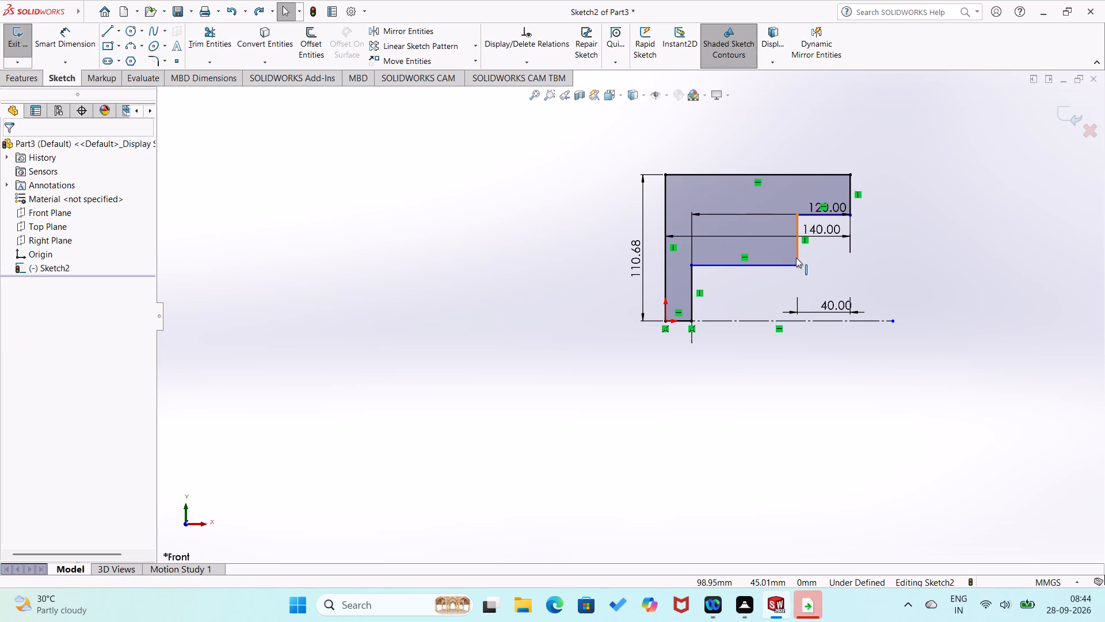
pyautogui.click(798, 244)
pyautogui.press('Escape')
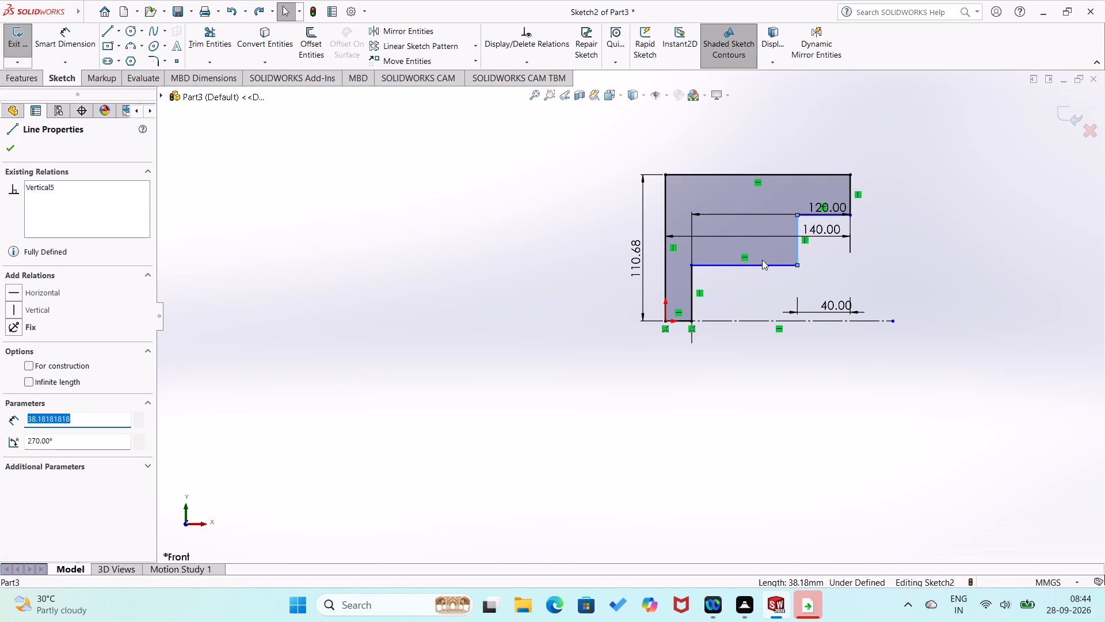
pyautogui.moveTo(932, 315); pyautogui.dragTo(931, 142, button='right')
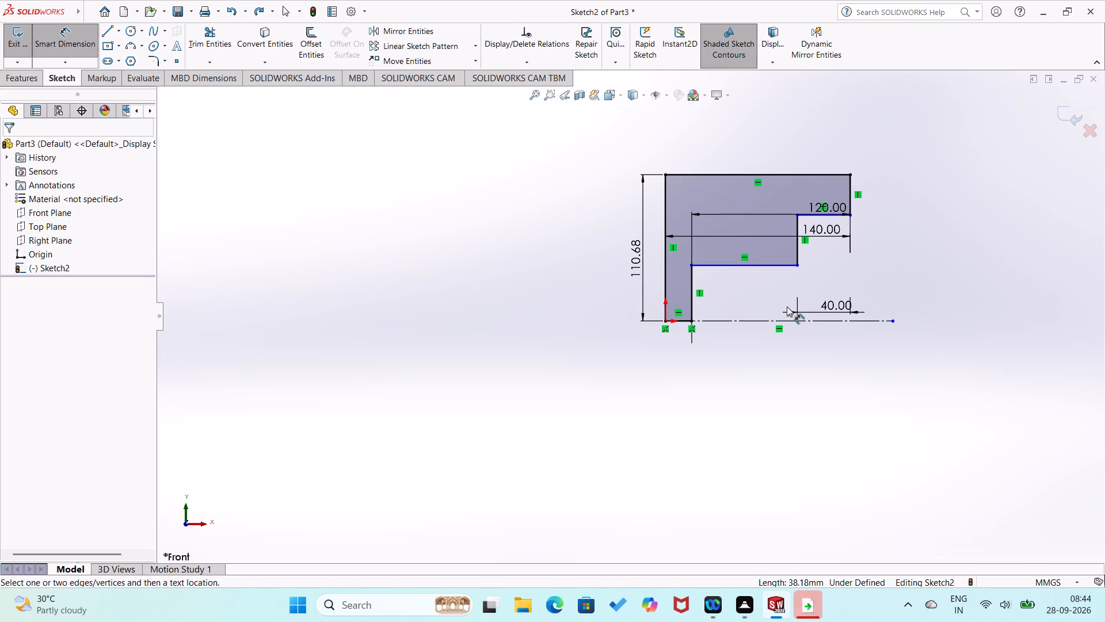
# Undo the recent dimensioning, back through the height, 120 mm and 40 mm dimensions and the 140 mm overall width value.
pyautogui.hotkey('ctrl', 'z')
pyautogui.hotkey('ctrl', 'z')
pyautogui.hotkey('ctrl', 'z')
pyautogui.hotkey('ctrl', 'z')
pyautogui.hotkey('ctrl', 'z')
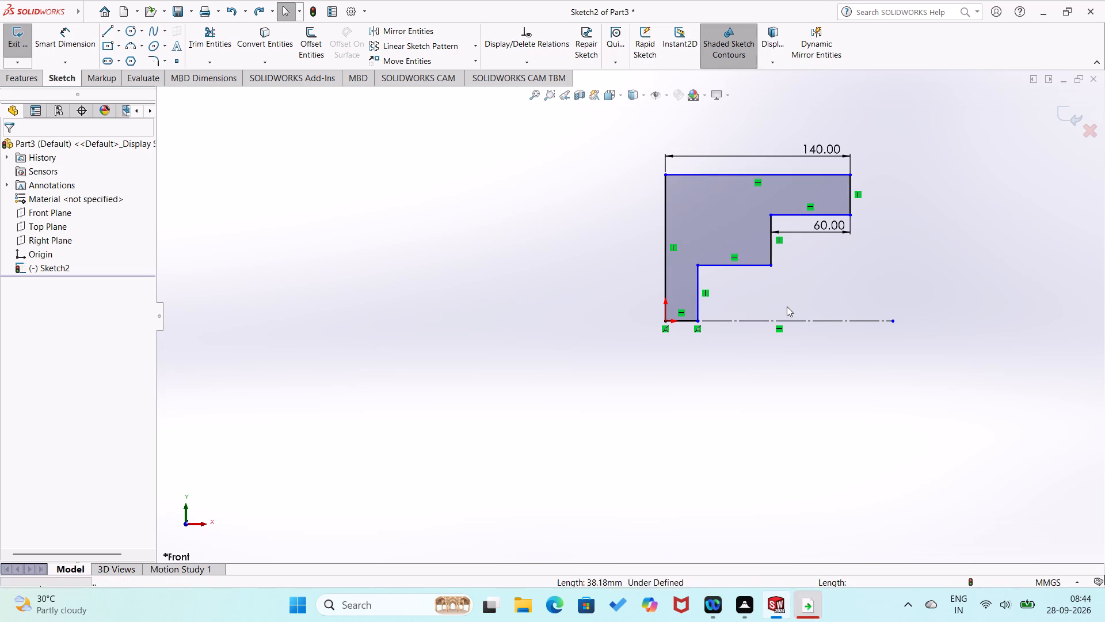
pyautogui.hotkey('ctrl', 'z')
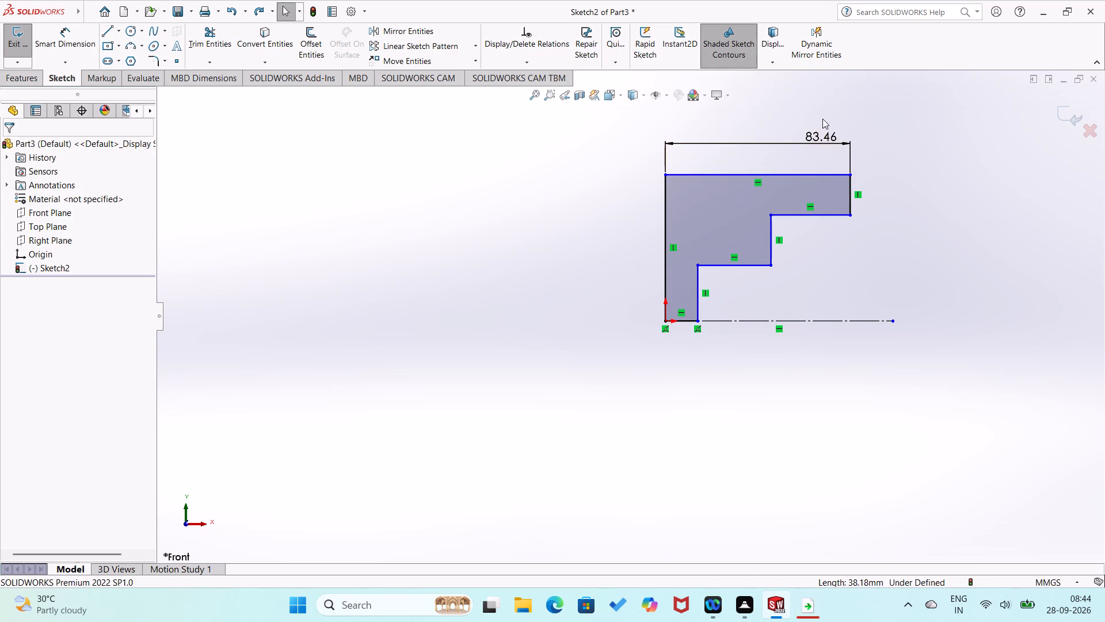
# Set the profile's overall width dimension above the top edge to 140 mm.
pyautogui.doubleClick(814, 140)
pyautogui.press('1')
pyautogui.press('2')
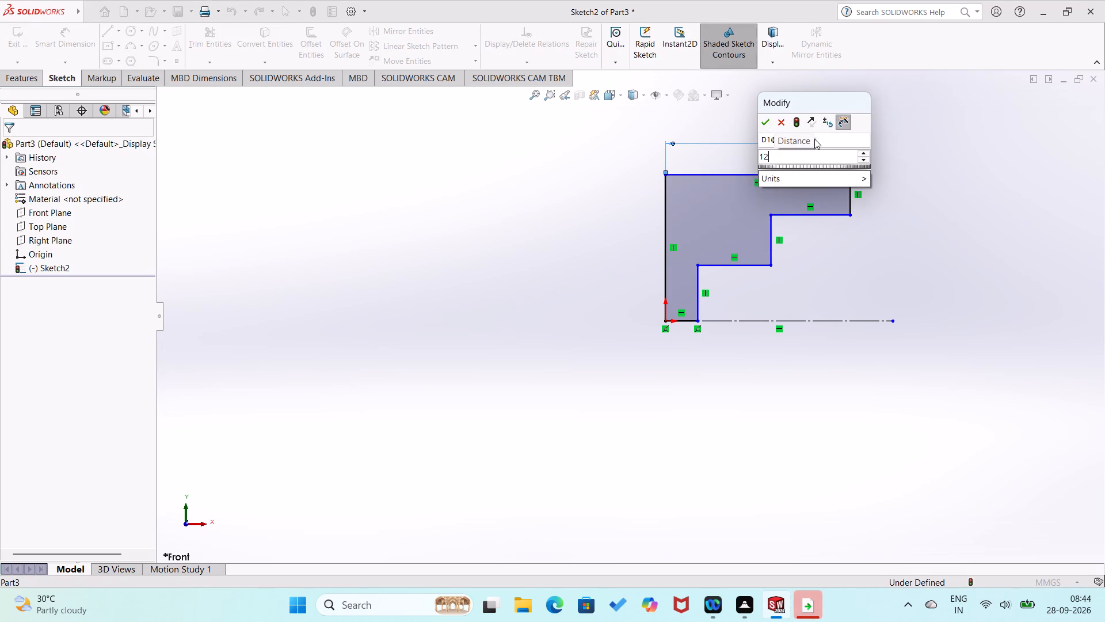
pyautogui.press('BackSpace')
pyautogui.press('4')
pyautogui.press('0')
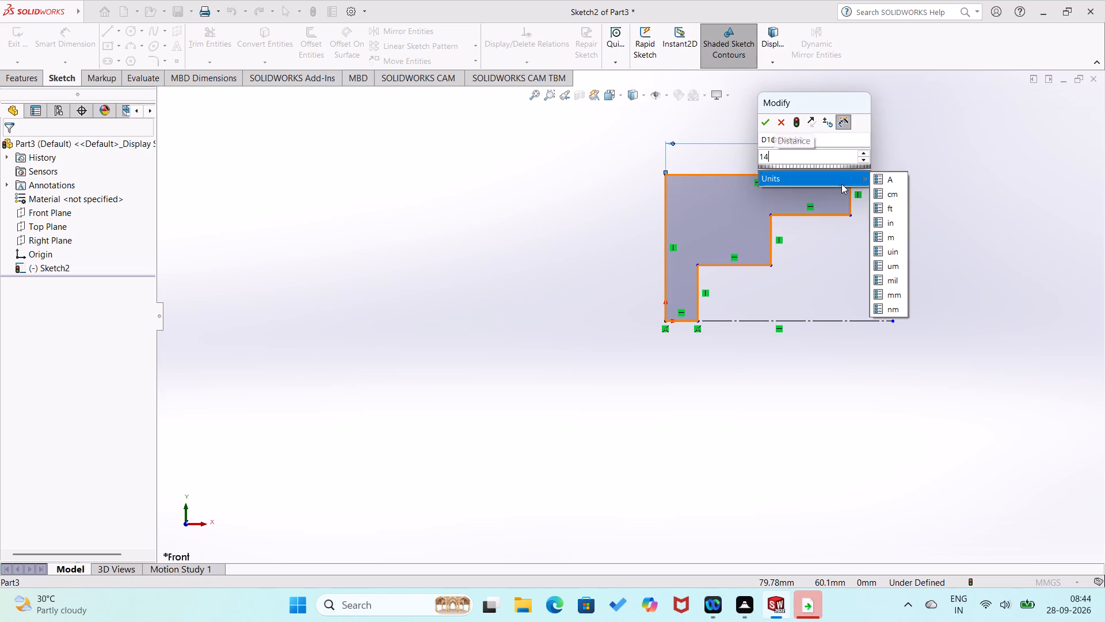
pyautogui.press('Return')
pyautogui.click(554, 231)
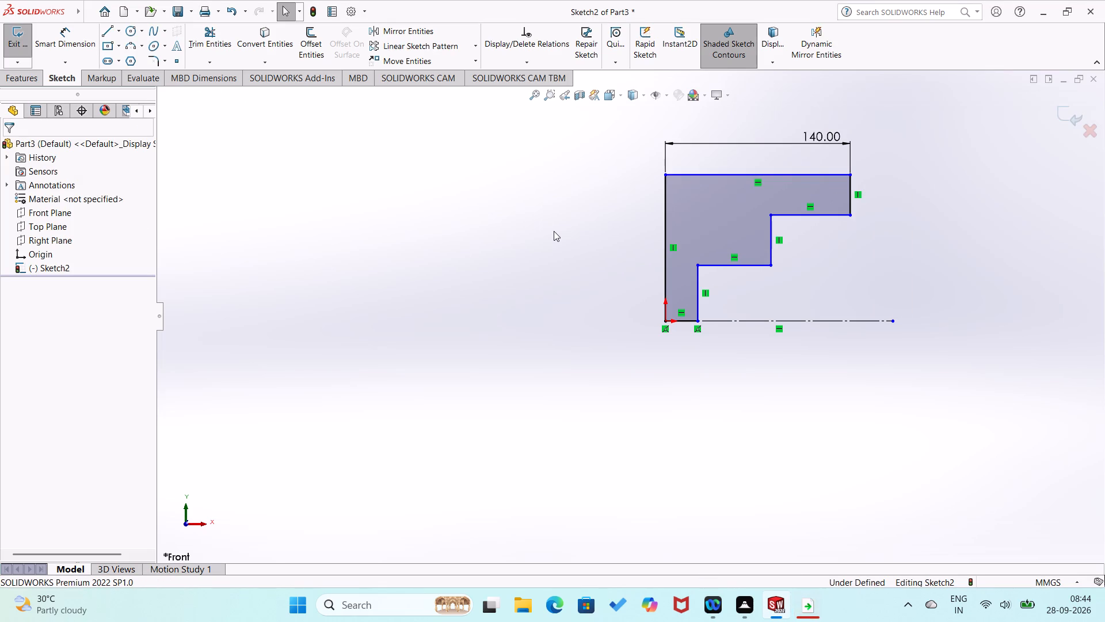
# Dimension the horizontal distance from the lower inner step corner to the profile's upper outer corner as 120 mm.
pyautogui.click(698, 264)
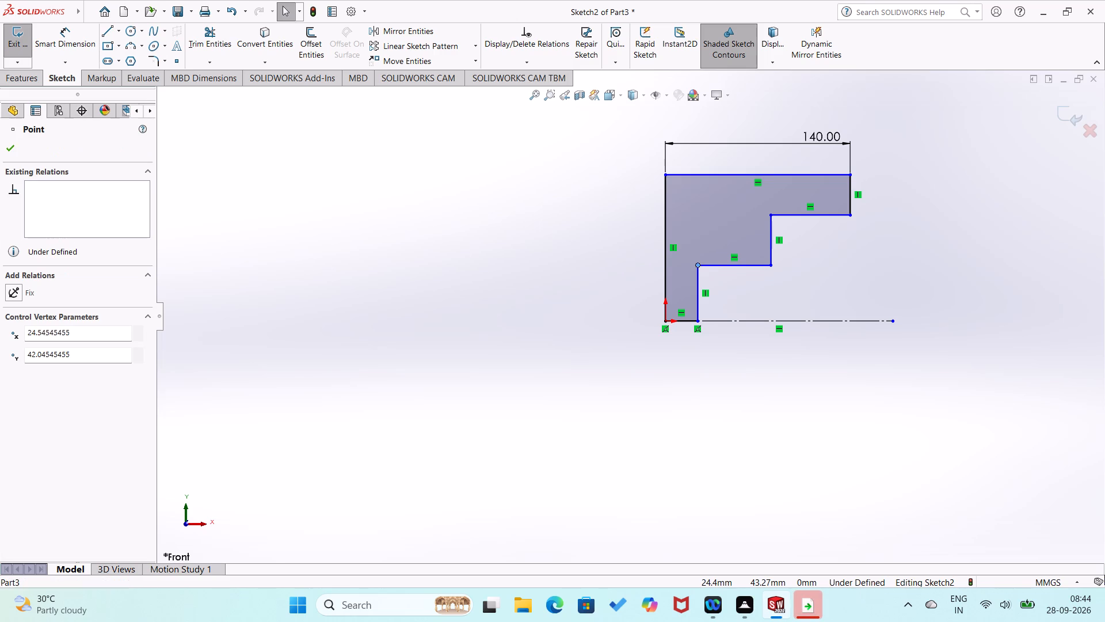
pyautogui.click(850, 176)
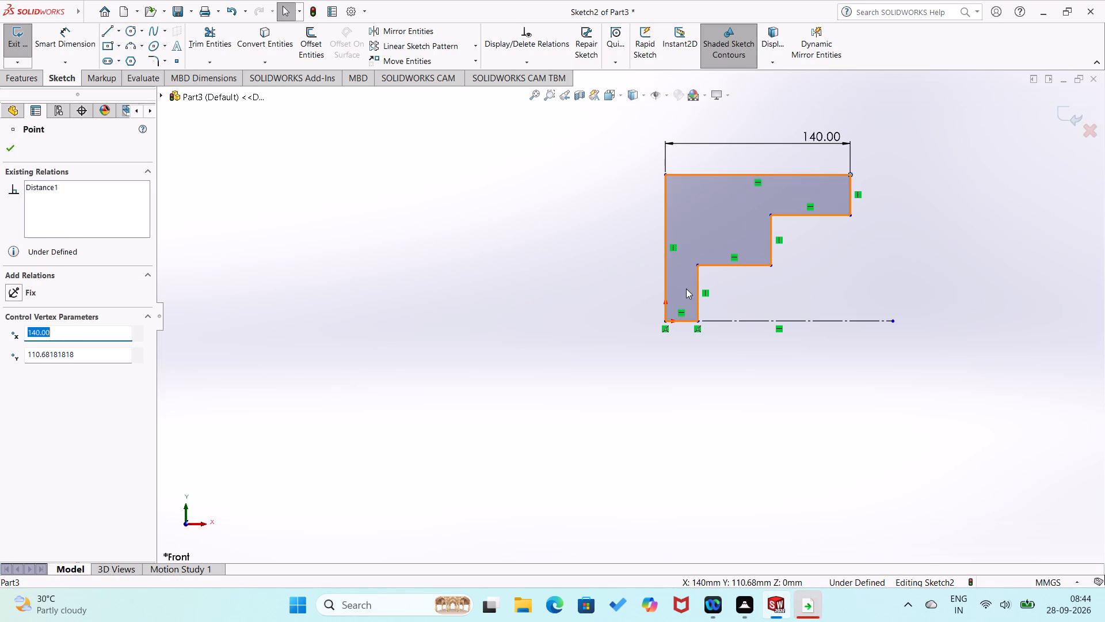
pyautogui.press('Escape')
pyautogui.click(698, 265)
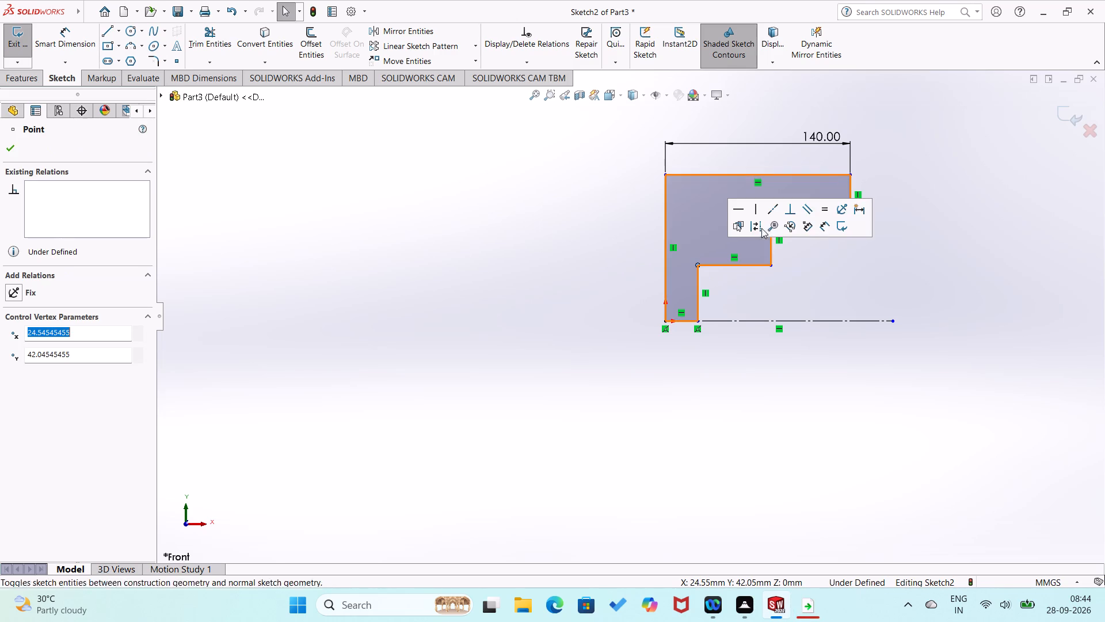
pyautogui.click(849, 173)
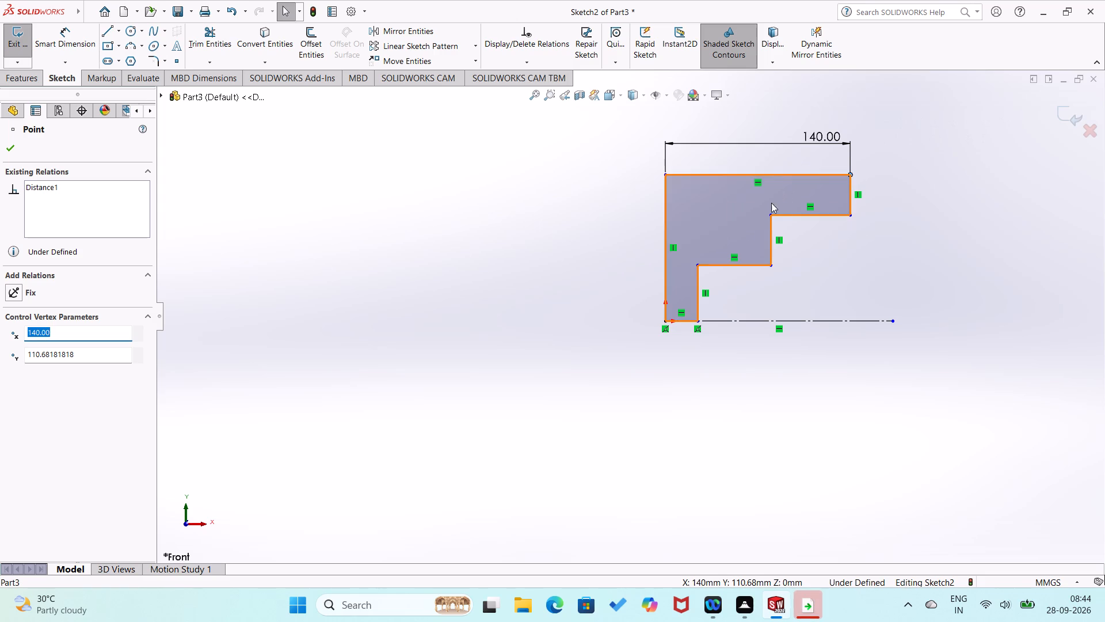
pyautogui.moveTo(569, 373); pyautogui.dragTo(616, 192, button='right')
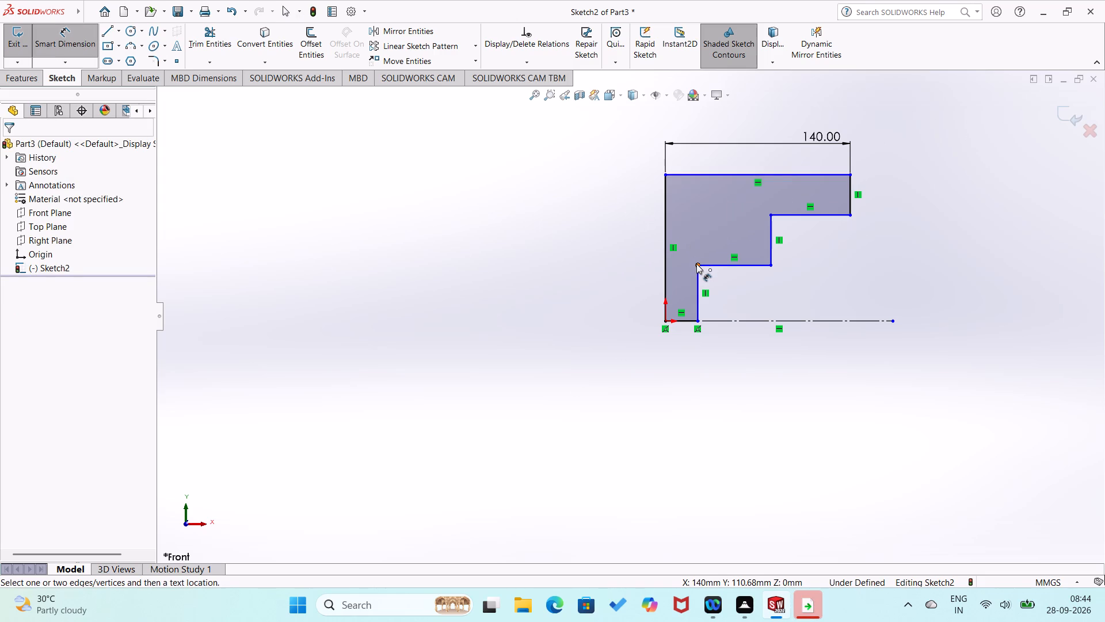
pyautogui.click(696, 264)
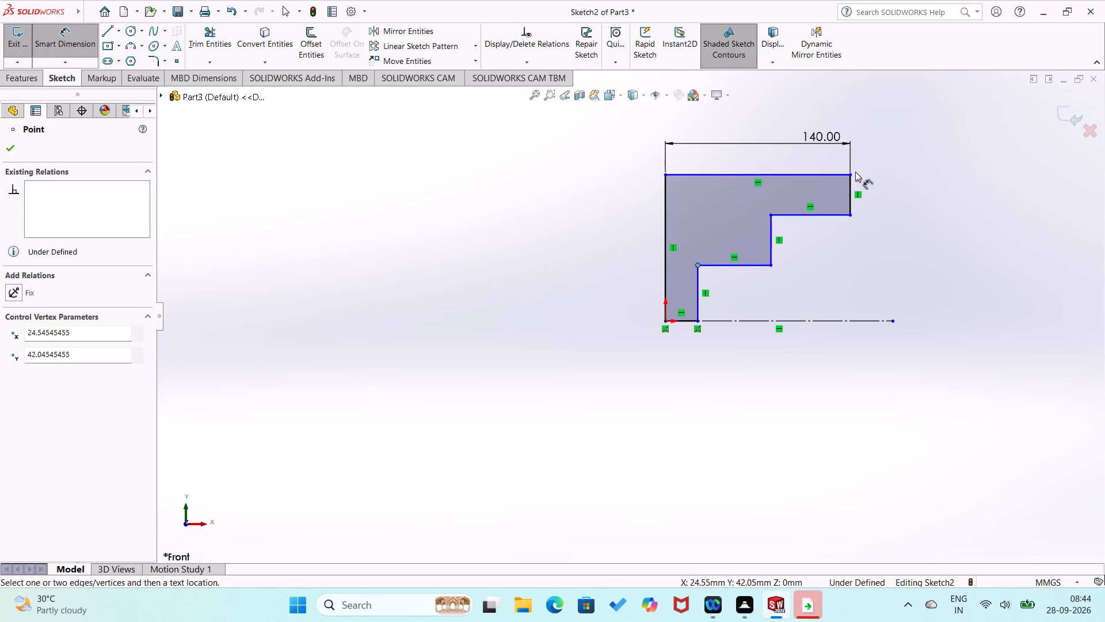
pyautogui.click(850, 175)
pyautogui.click(823, 166)
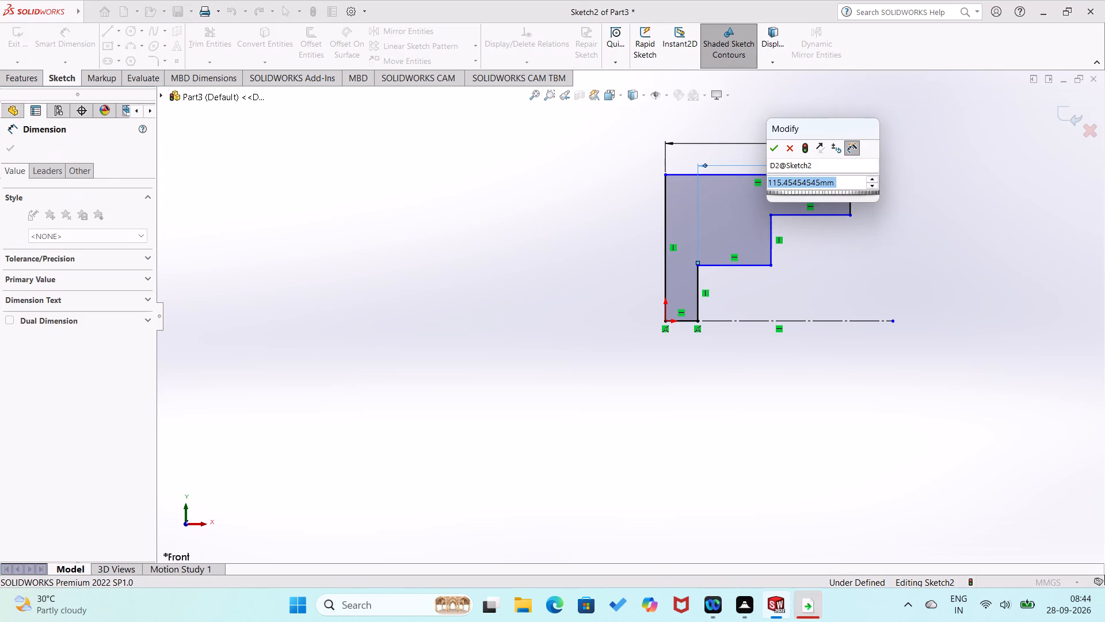
pyautogui.write('120')
pyautogui.press('Return')
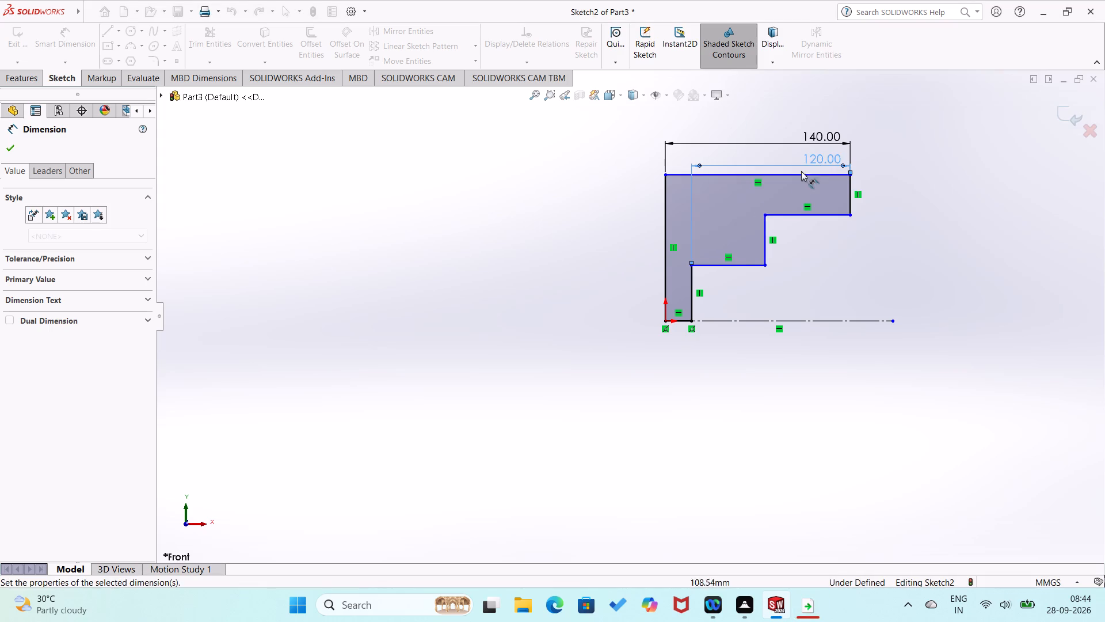
pyautogui.click(820, 316)
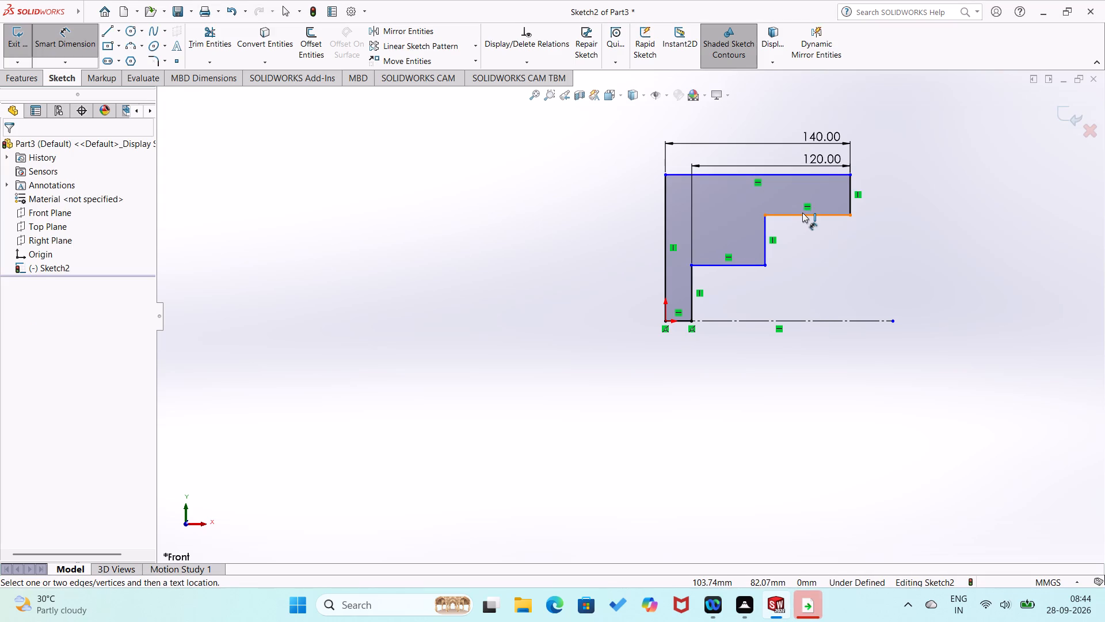
# Dimension the length of the upper horizontal step edge as 40 mm.
pyautogui.click(803, 214)
pyautogui.click(803, 231)
pyautogui.write('40')
pyautogui.press('Return')
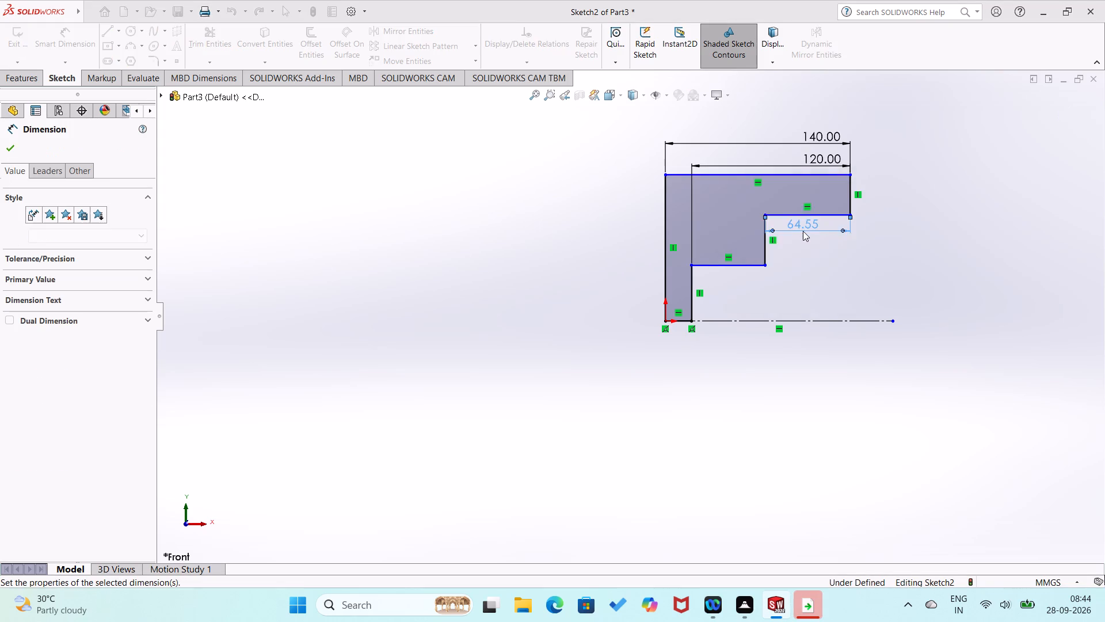
# Dimension the profile's full-height vertical edge at the origin as 100 mm.
pyautogui.click(839, 283)
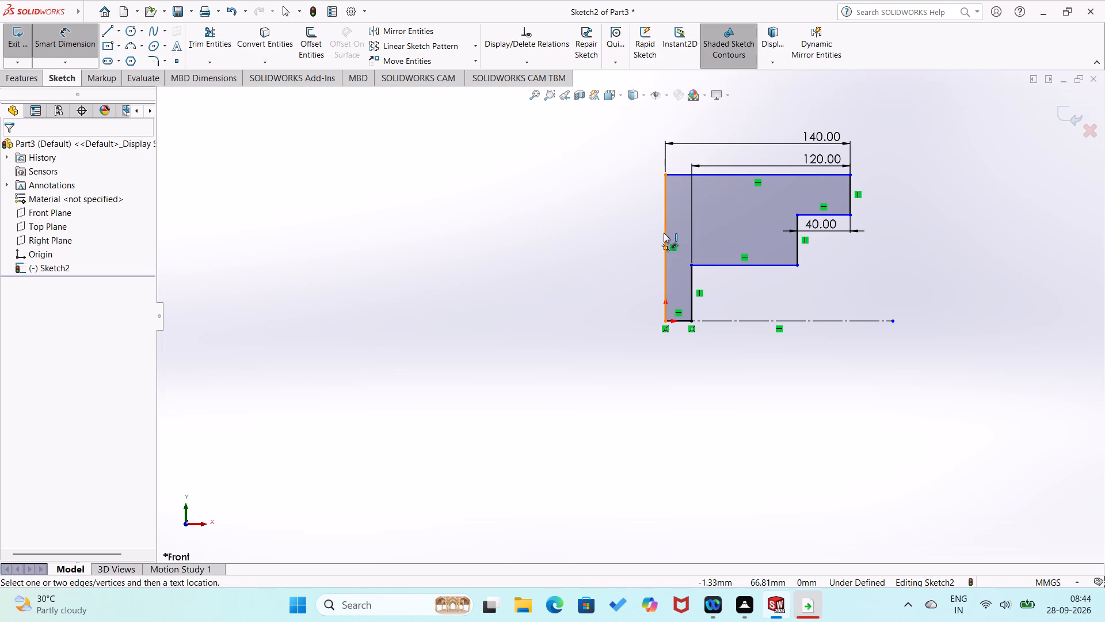
pyautogui.click(665, 233)
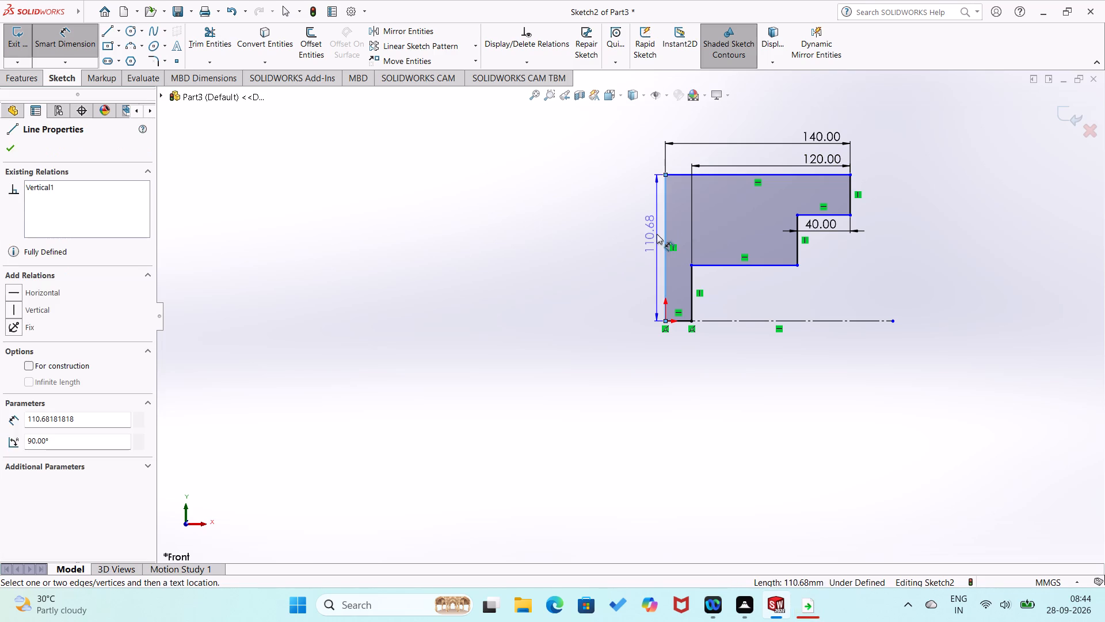
pyautogui.click(657, 234)
pyautogui.write('100')
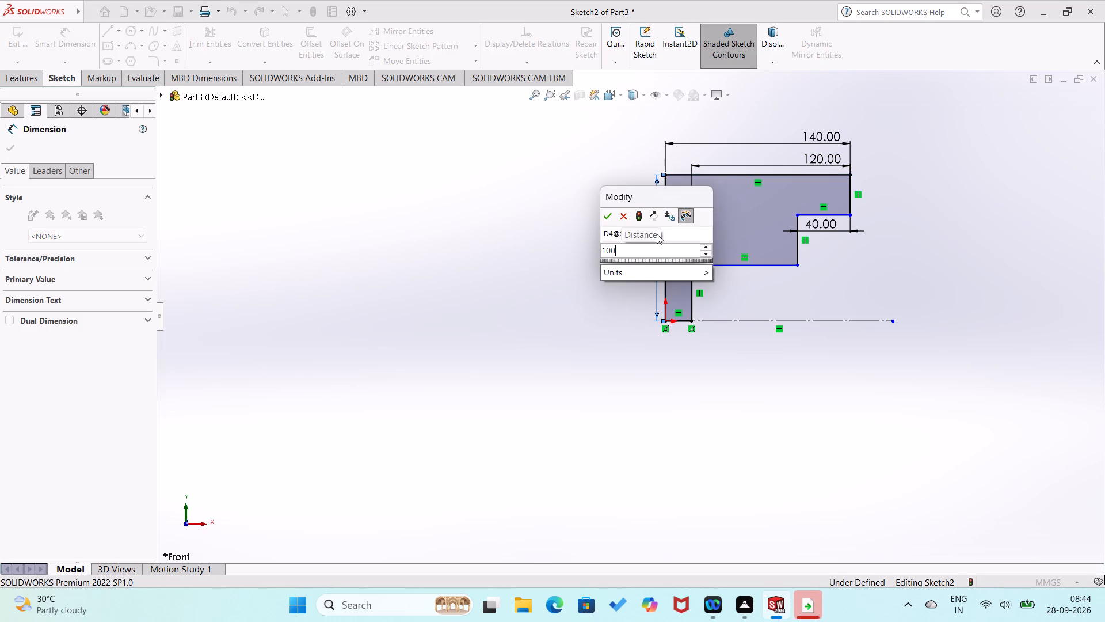
pyautogui.press('Return')
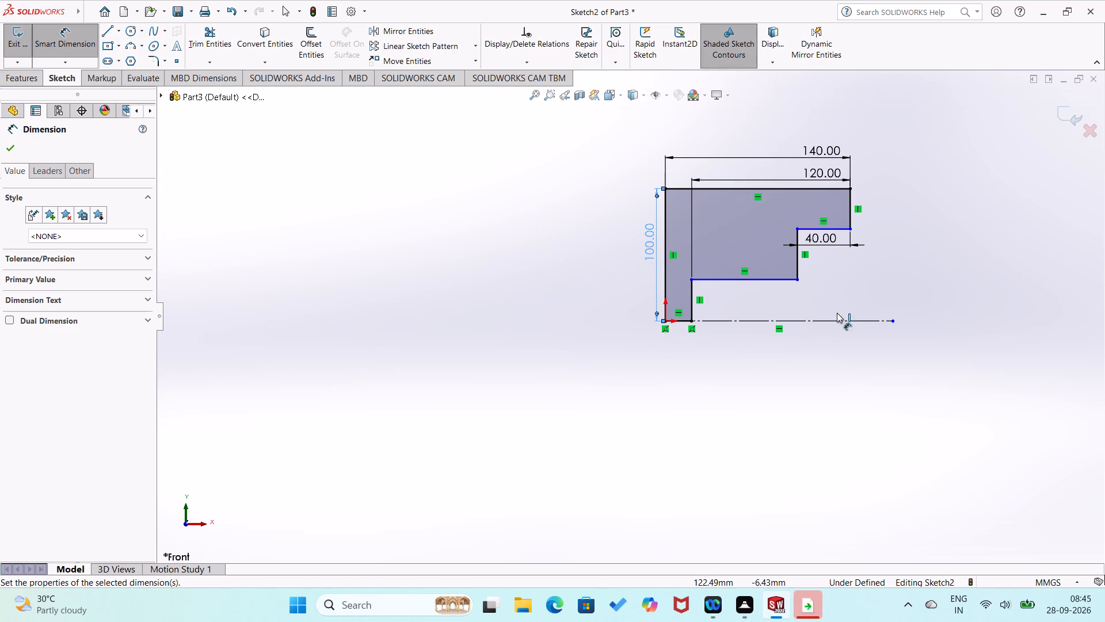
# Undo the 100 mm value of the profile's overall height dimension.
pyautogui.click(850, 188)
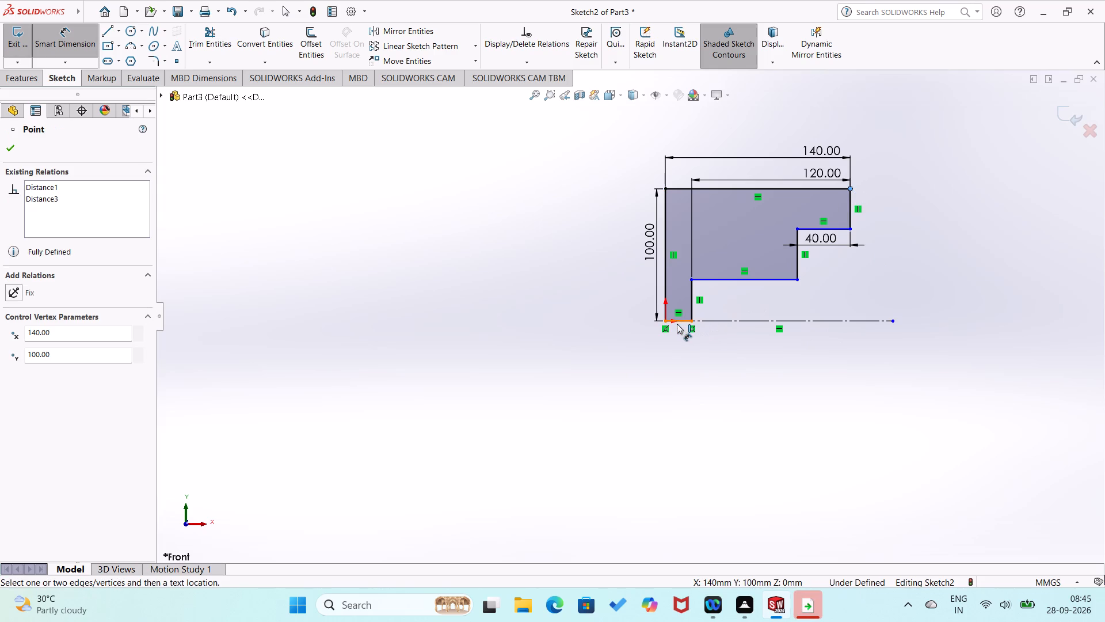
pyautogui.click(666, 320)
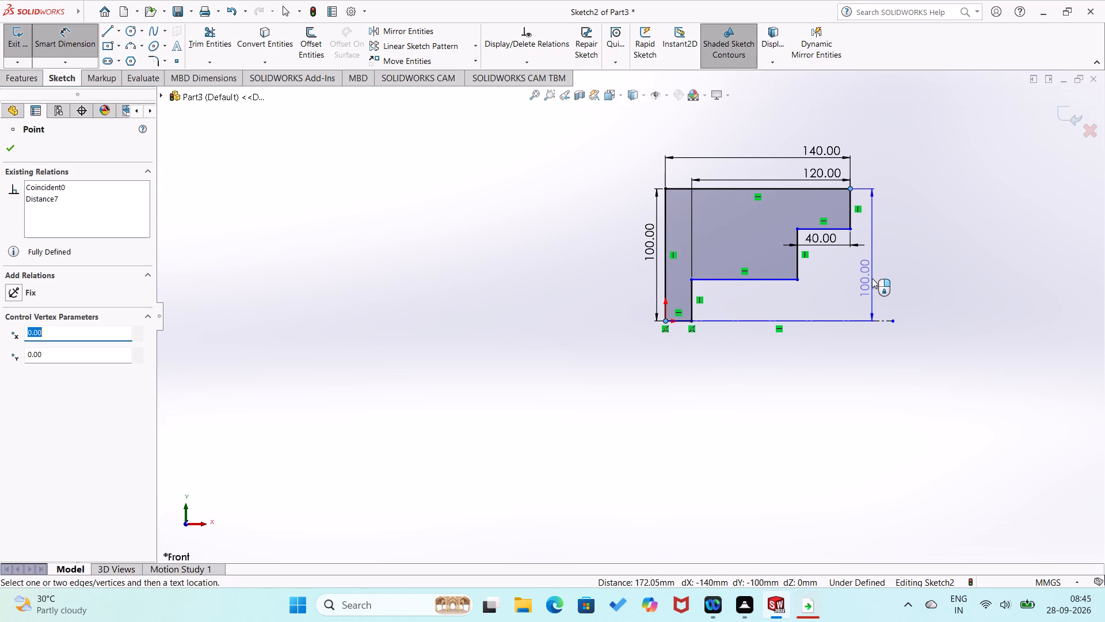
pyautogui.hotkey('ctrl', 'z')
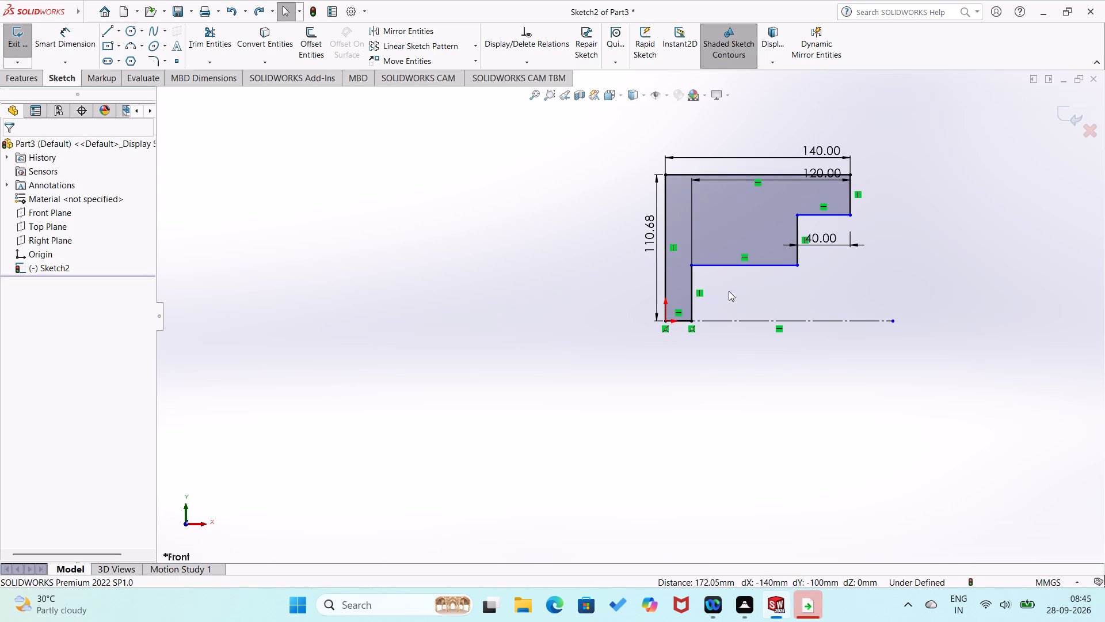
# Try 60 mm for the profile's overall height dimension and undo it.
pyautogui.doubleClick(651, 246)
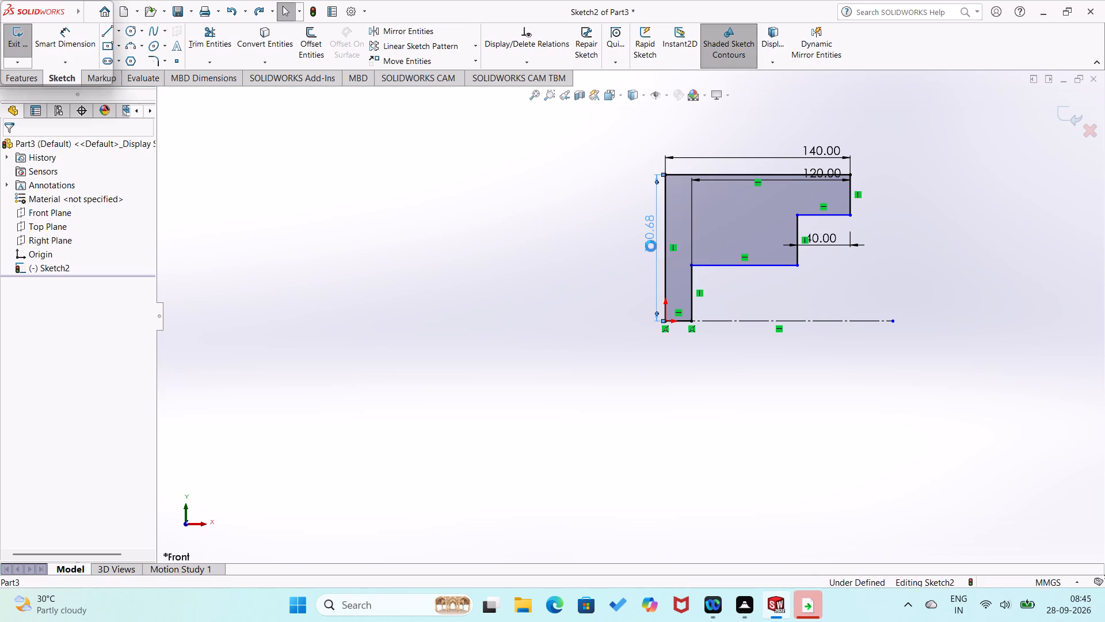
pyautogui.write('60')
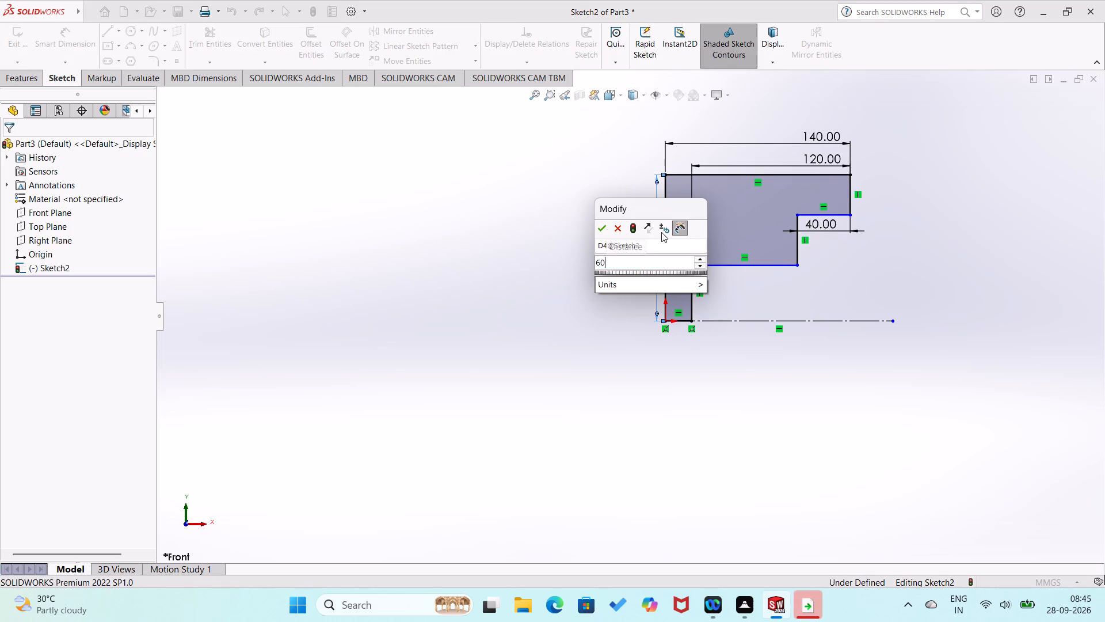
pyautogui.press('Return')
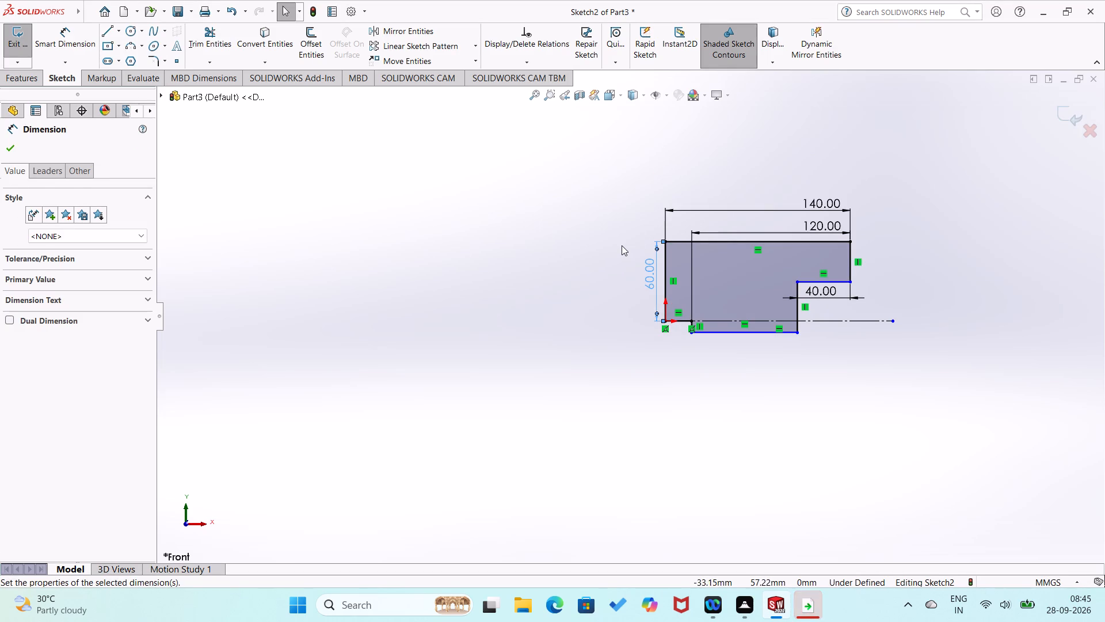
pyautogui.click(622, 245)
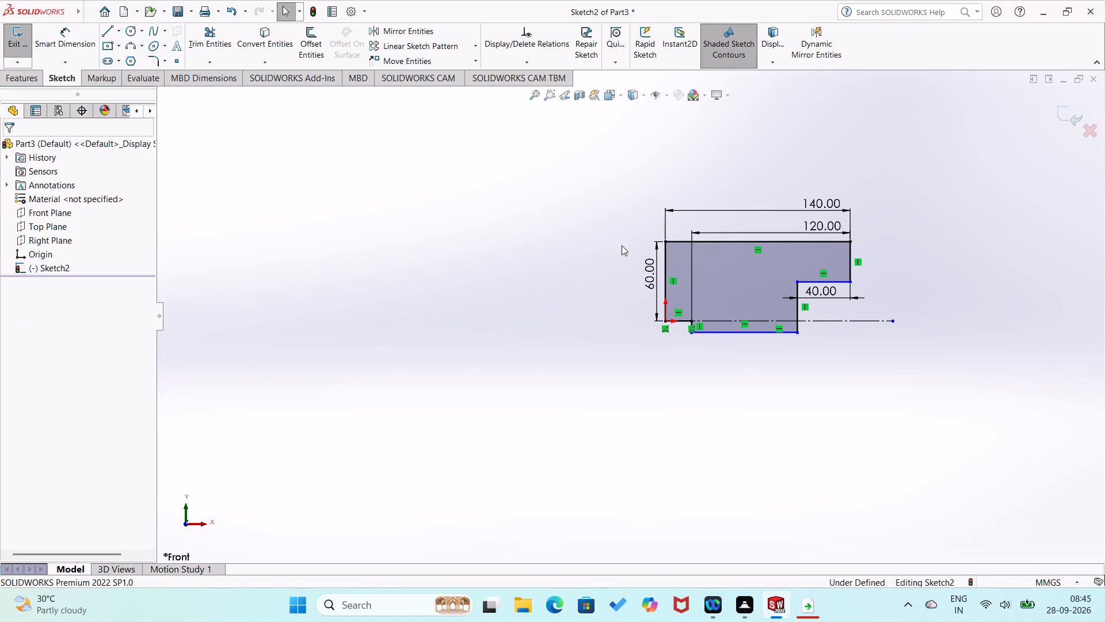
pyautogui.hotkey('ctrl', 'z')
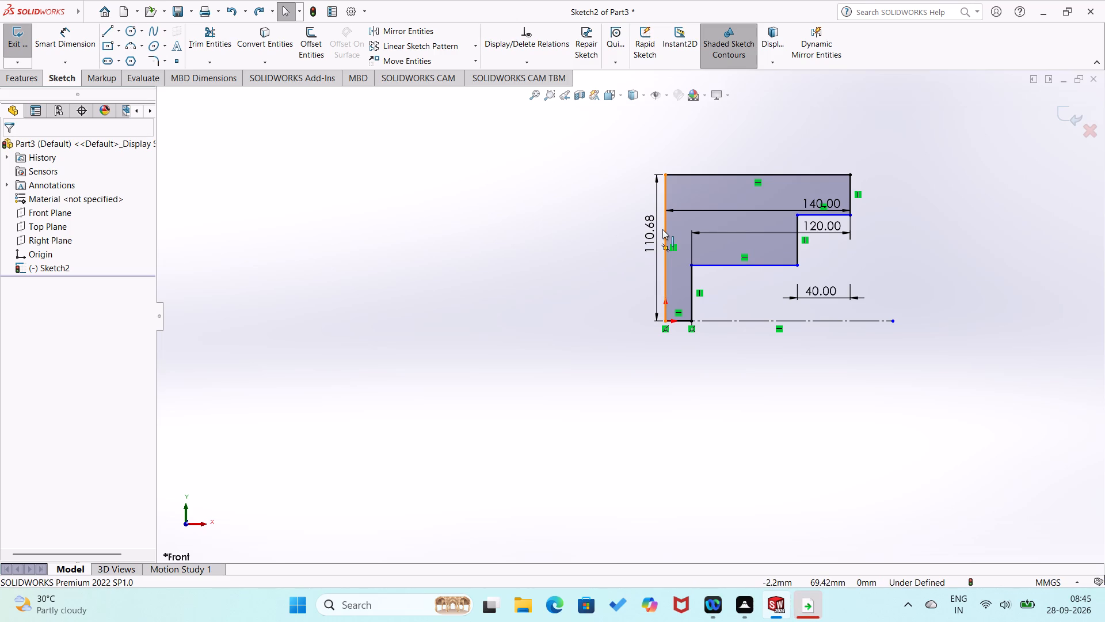
# Dimension the inner vertical edge rising from the centerline to the lower step as 10 mm.
pyautogui.click(601, 330)
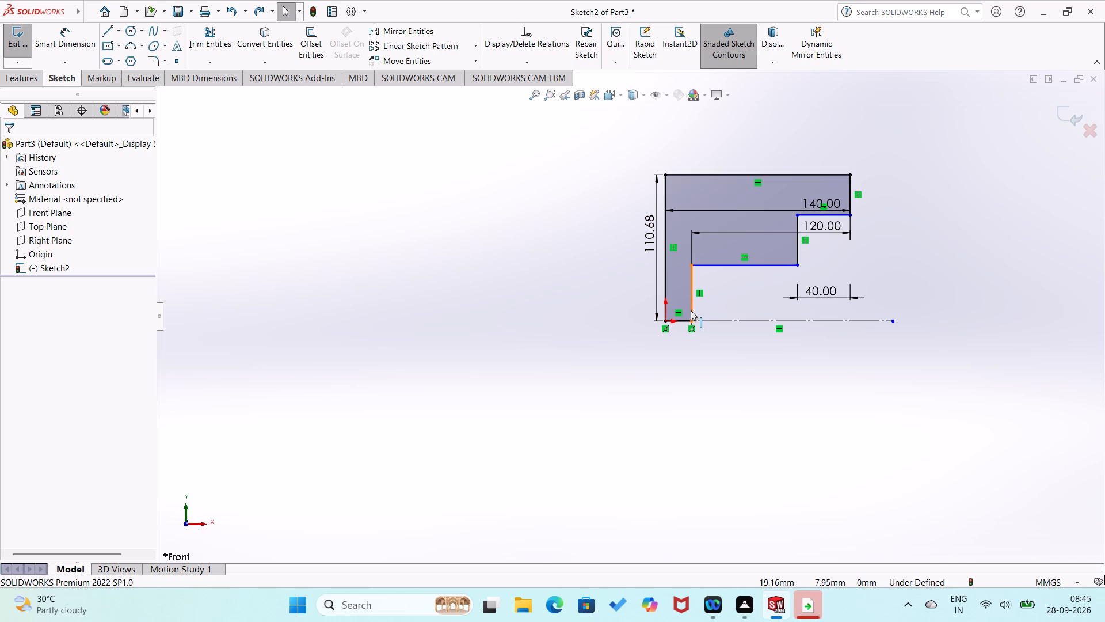
pyautogui.moveTo(548, 407); pyautogui.dragTo(546, 241, button='right')
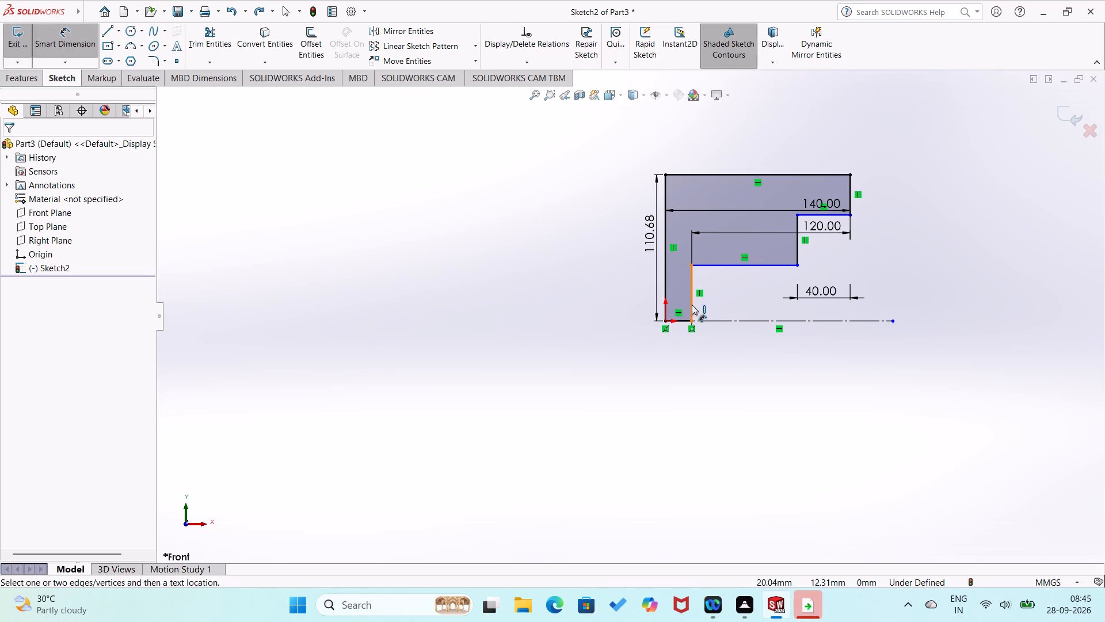
pyautogui.click(692, 305)
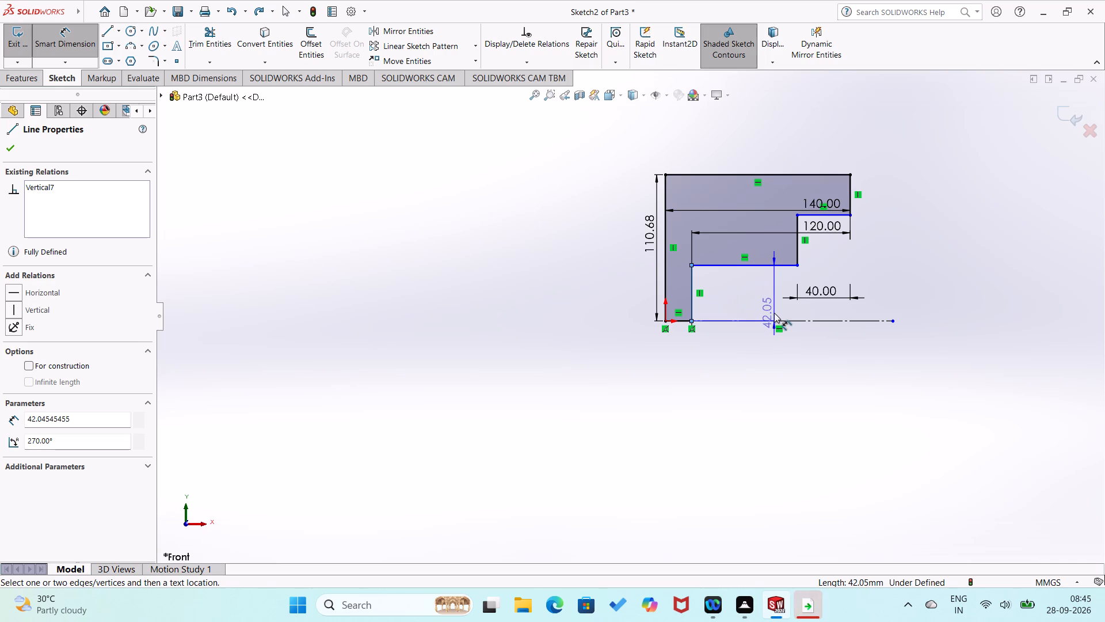
pyautogui.click(771, 301)
pyautogui.write('10')
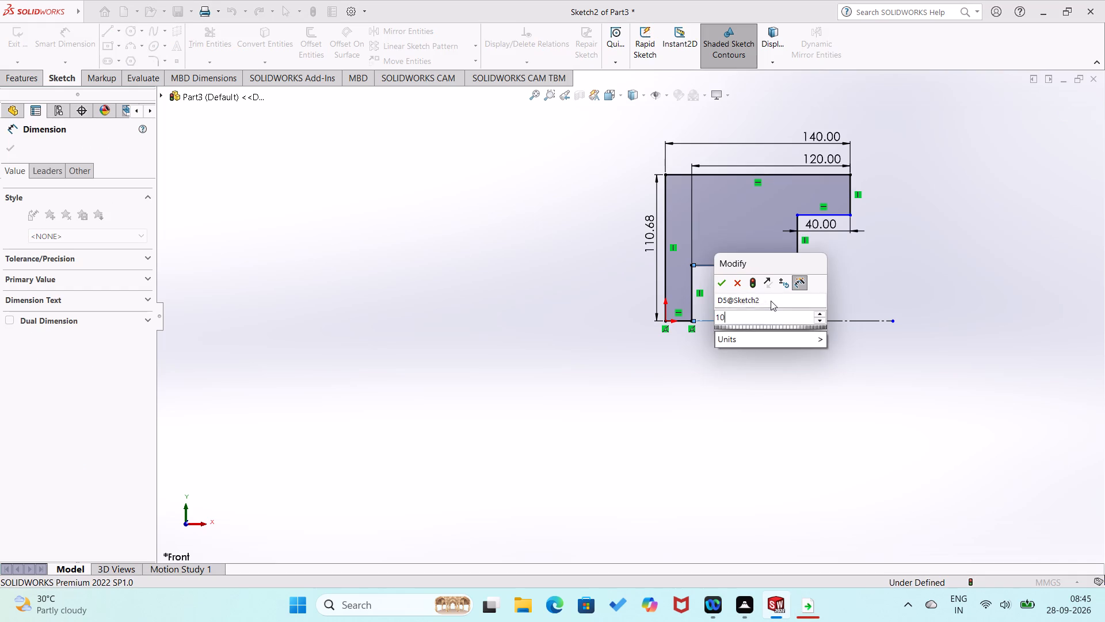
pyautogui.press('Return')
pyautogui.click(781, 382)
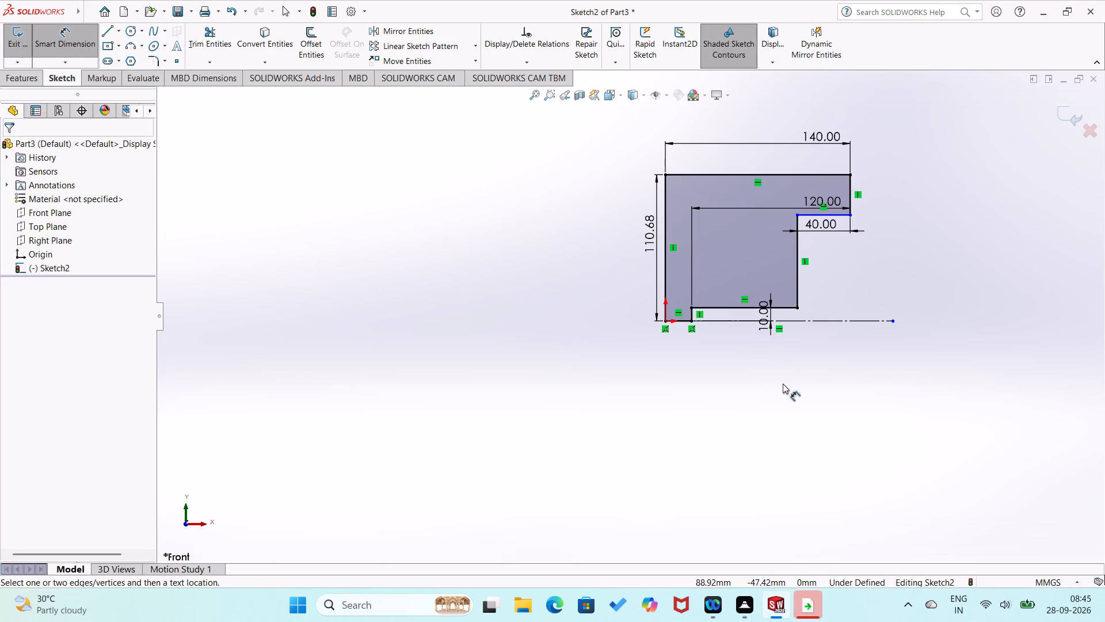
# Dimension the vertical edge between the lower and upper horizontal step edges as 30 mm.
pyautogui.click(798, 288)
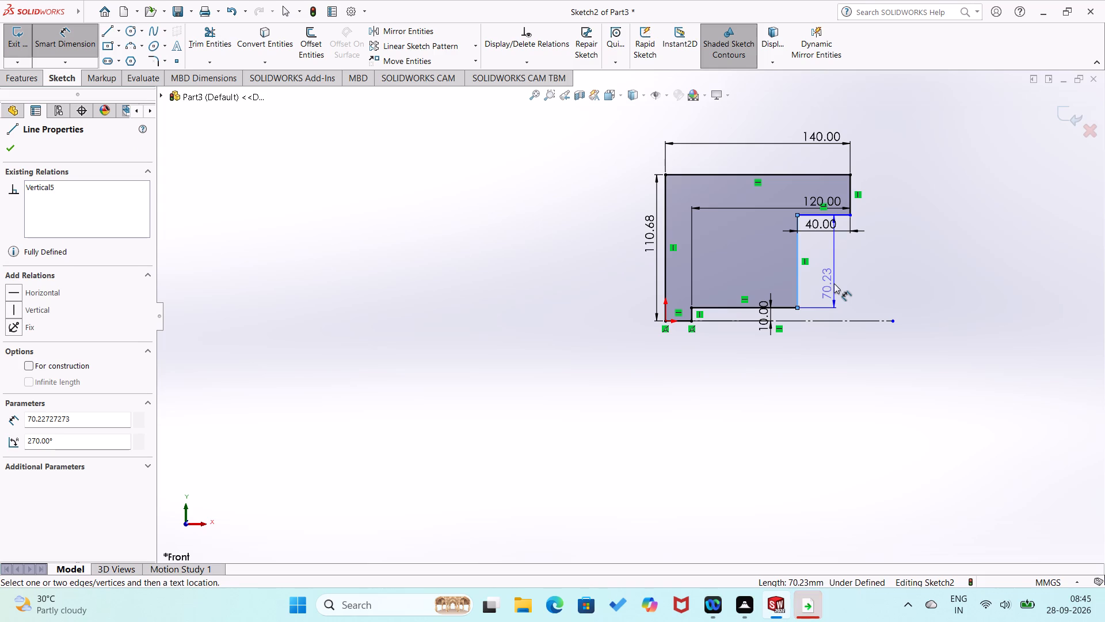
pyautogui.click(834, 283)
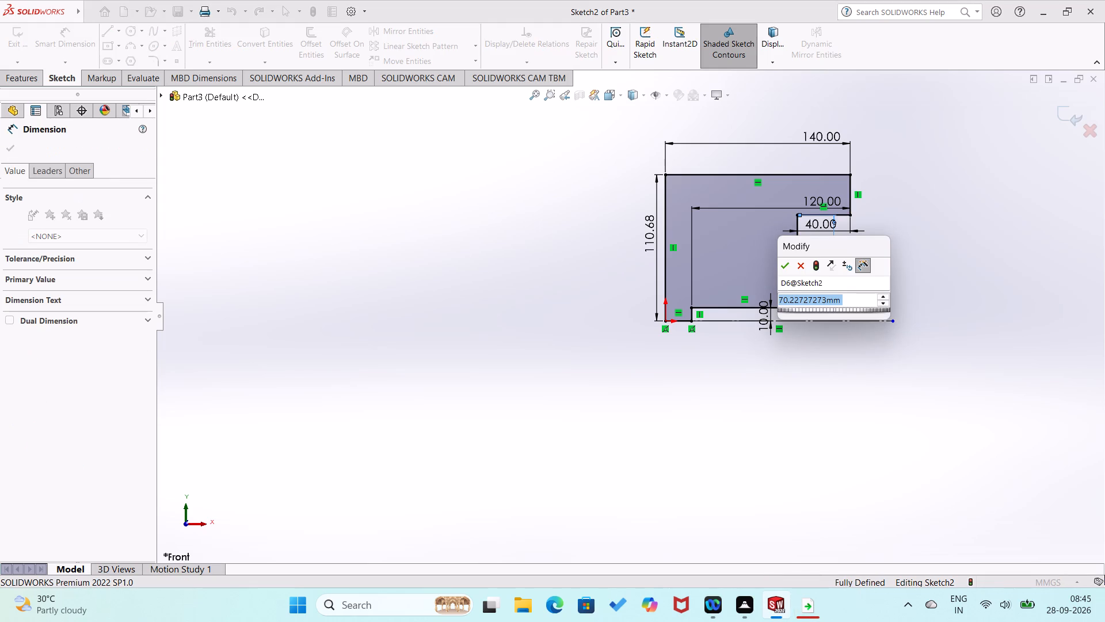
pyautogui.write('30')
pyautogui.press('Return')
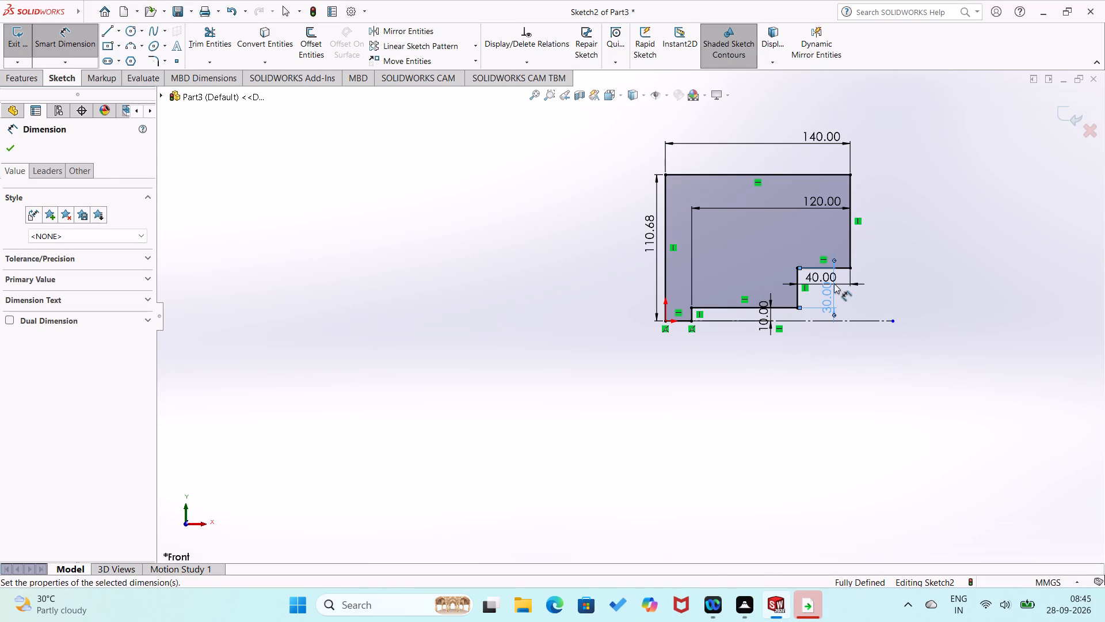
pyautogui.click(817, 394)
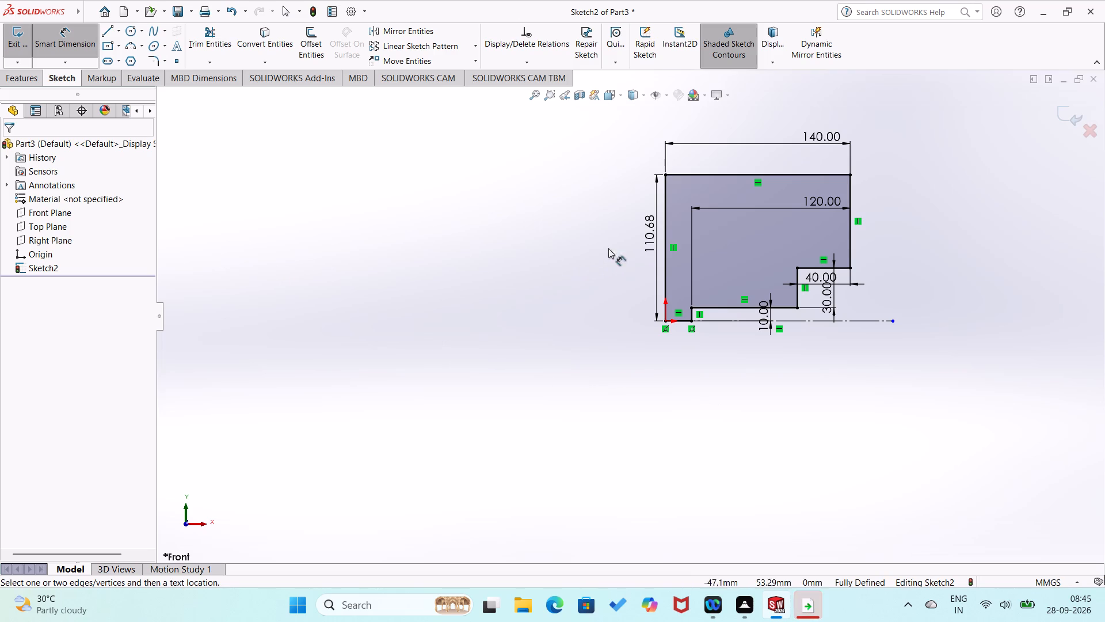
# Set the profile's overall height dimension to 50 mm.
pyautogui.click(649, 237)
pyautogui.click(649, 237)
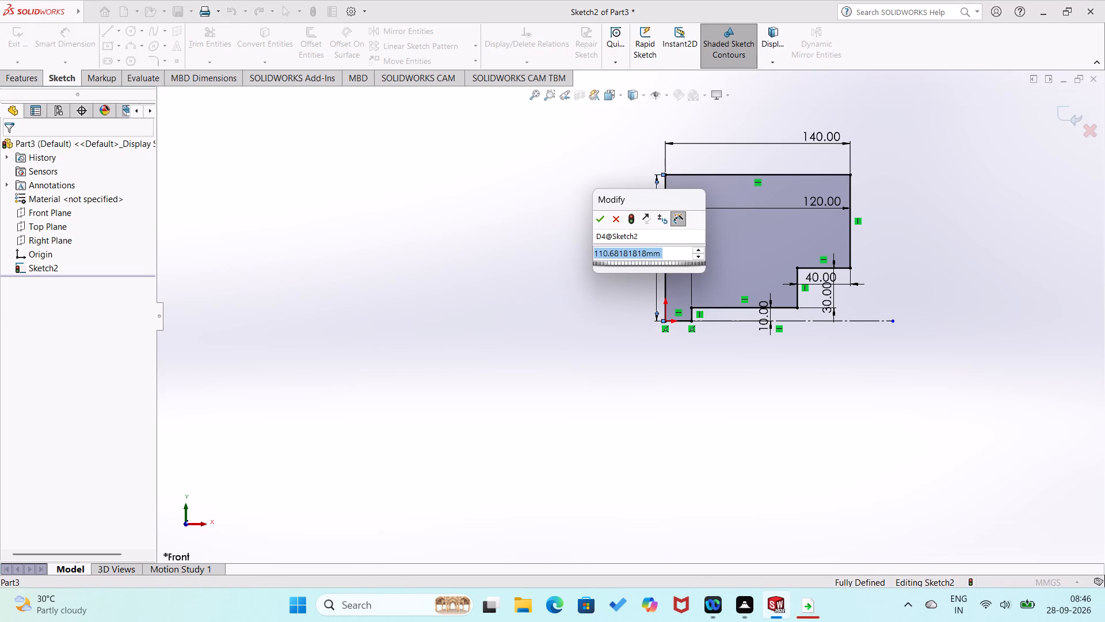
pyautogui.write('50')
pyautogui.press('Return')
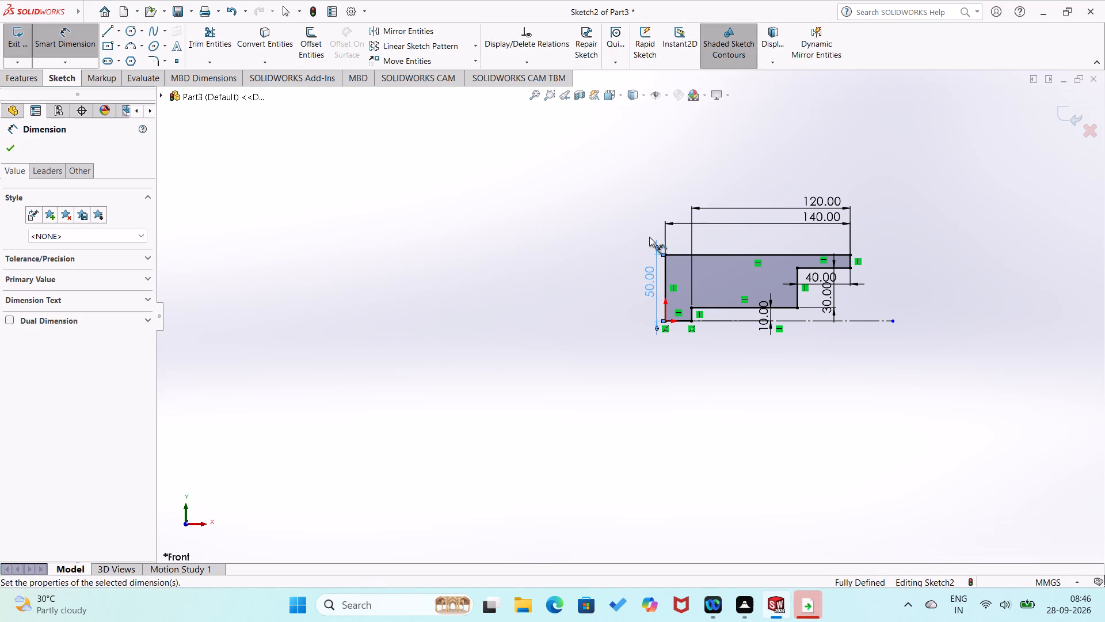
pyautogui.click(626, 368)
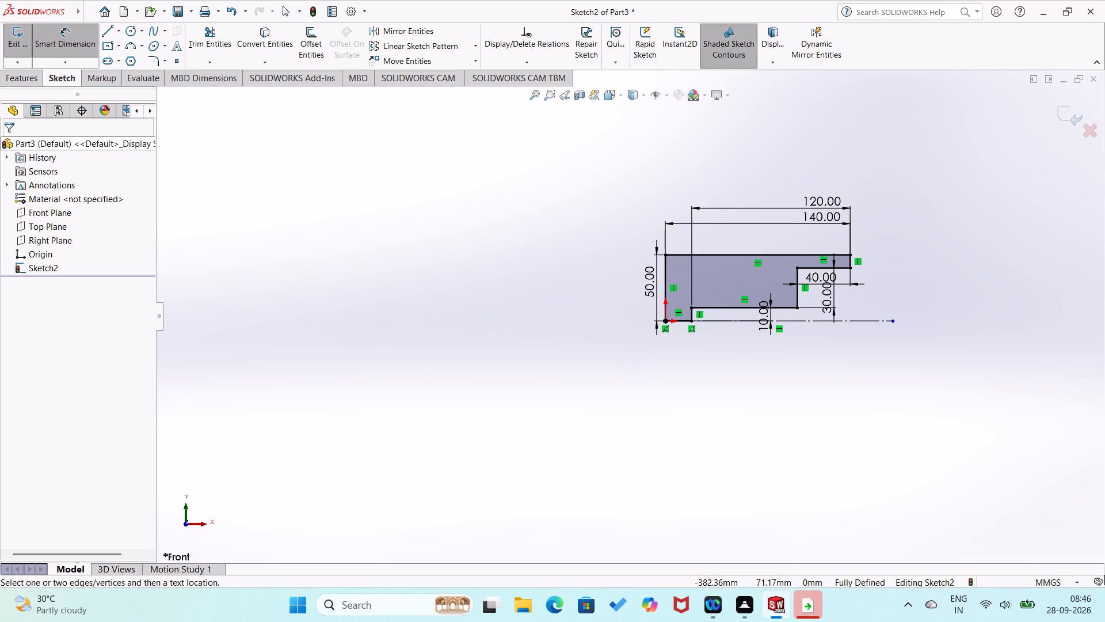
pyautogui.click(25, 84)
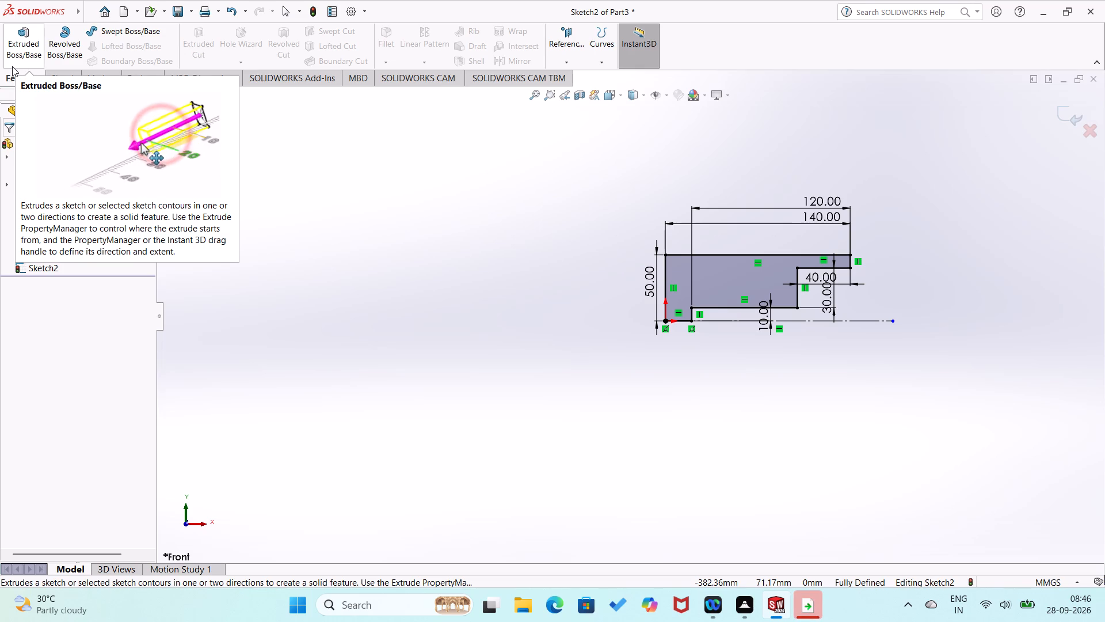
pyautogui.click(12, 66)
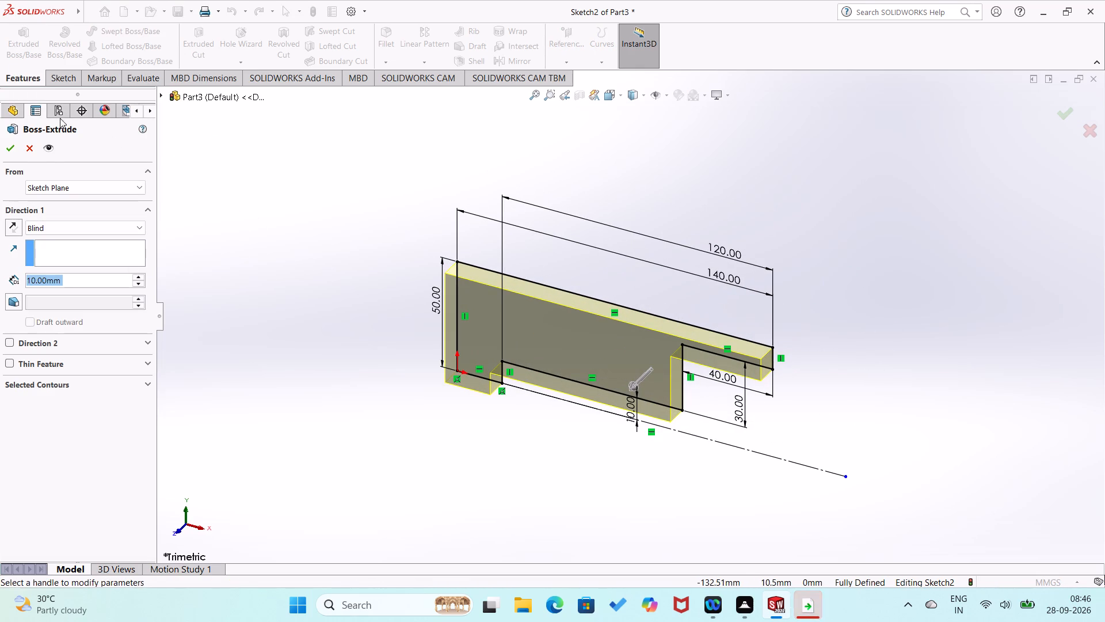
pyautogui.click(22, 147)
# Revolve the stepped profile 360 degrees about the horizontal centerline as a solid boss.
pyautogui.click(60, 52)
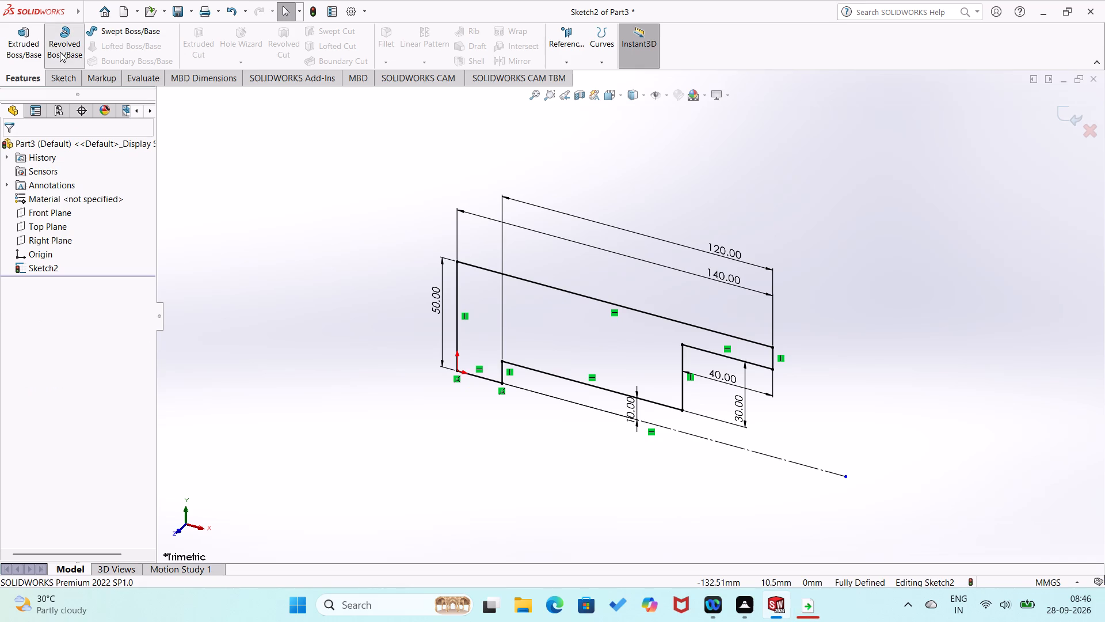
pyautogui.moveTo(362, 327); pyautogui.dragTo(418, 284, button='middle')
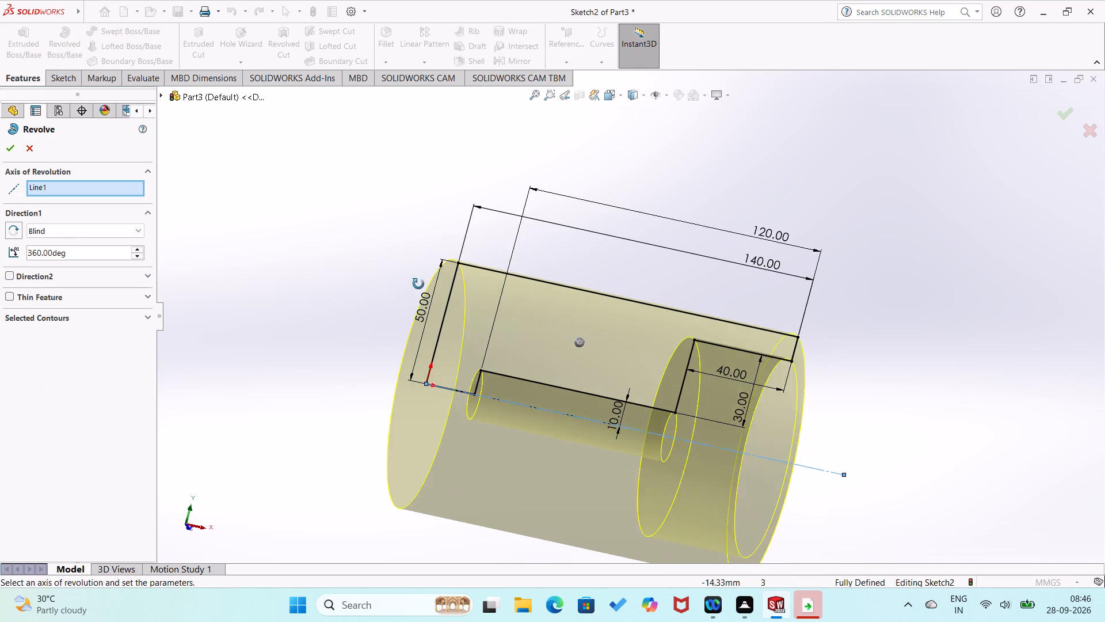
pyautogui.moveTo(418, 284); pyautogui.dragTo(388, 274, button='middle')
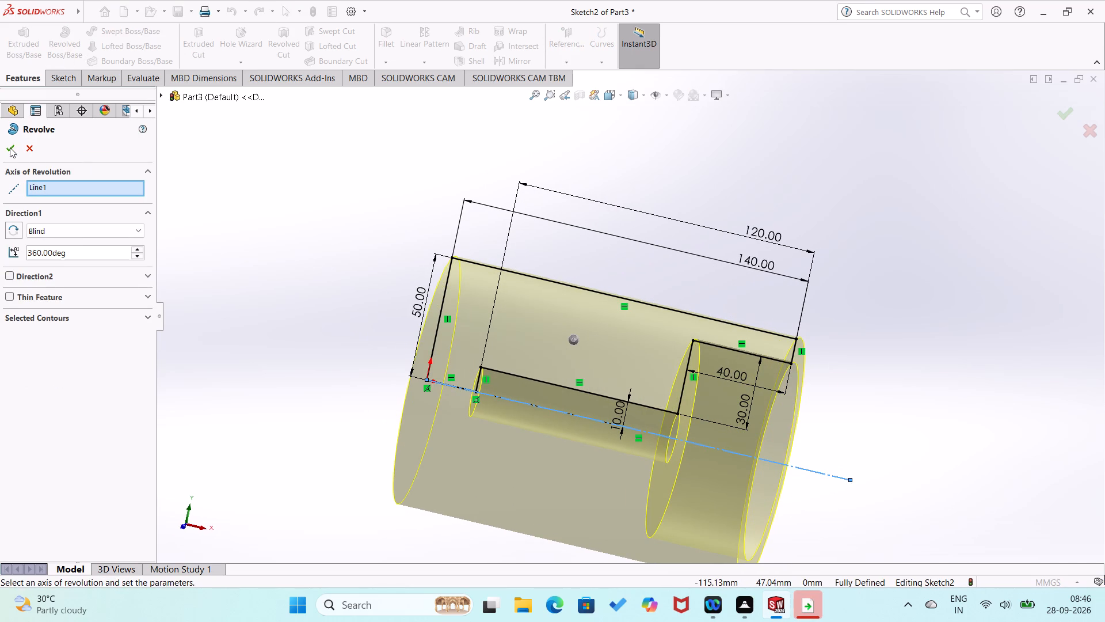
pyautogui.click(10, 147)
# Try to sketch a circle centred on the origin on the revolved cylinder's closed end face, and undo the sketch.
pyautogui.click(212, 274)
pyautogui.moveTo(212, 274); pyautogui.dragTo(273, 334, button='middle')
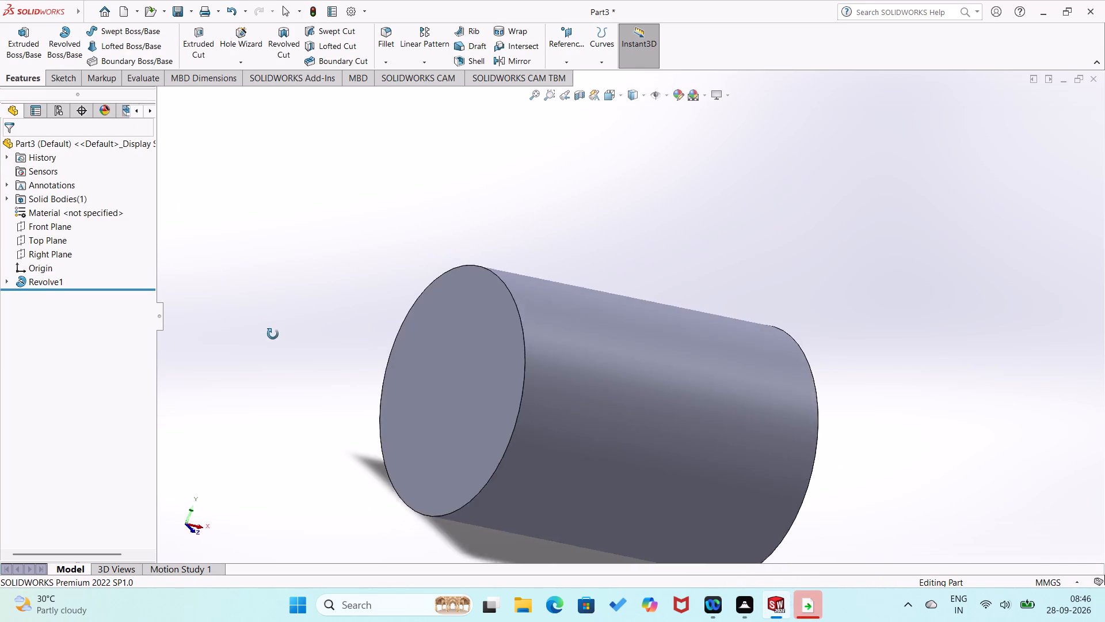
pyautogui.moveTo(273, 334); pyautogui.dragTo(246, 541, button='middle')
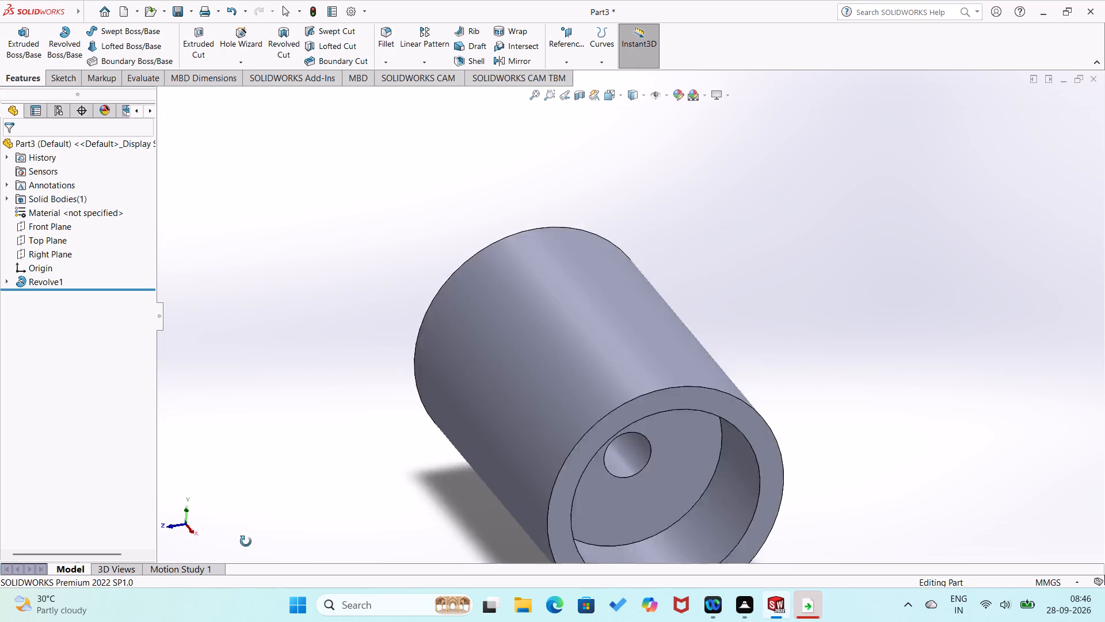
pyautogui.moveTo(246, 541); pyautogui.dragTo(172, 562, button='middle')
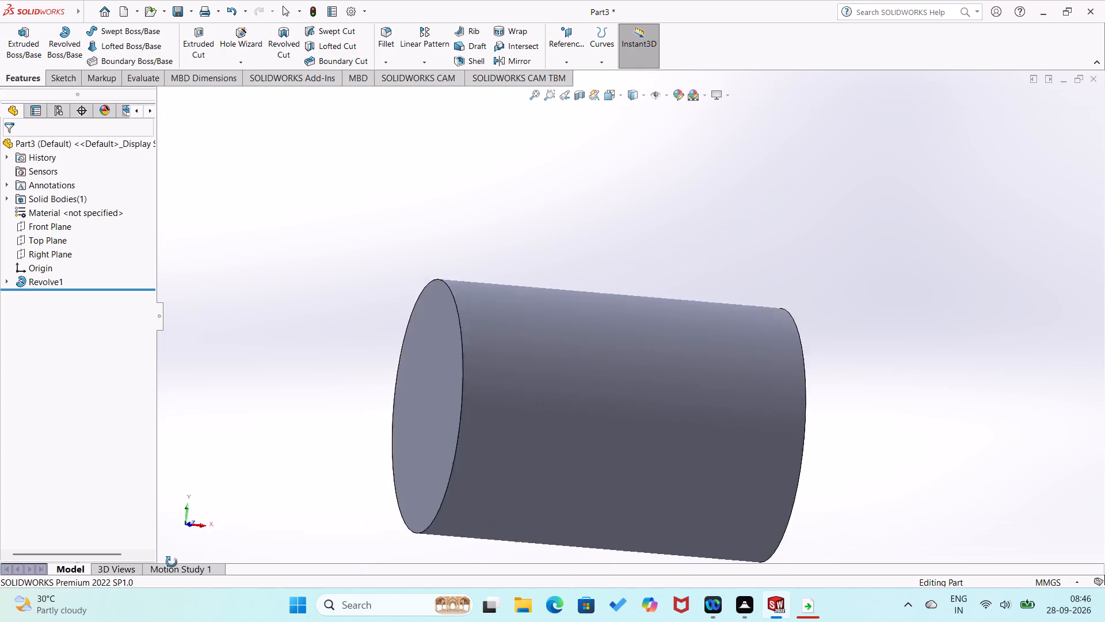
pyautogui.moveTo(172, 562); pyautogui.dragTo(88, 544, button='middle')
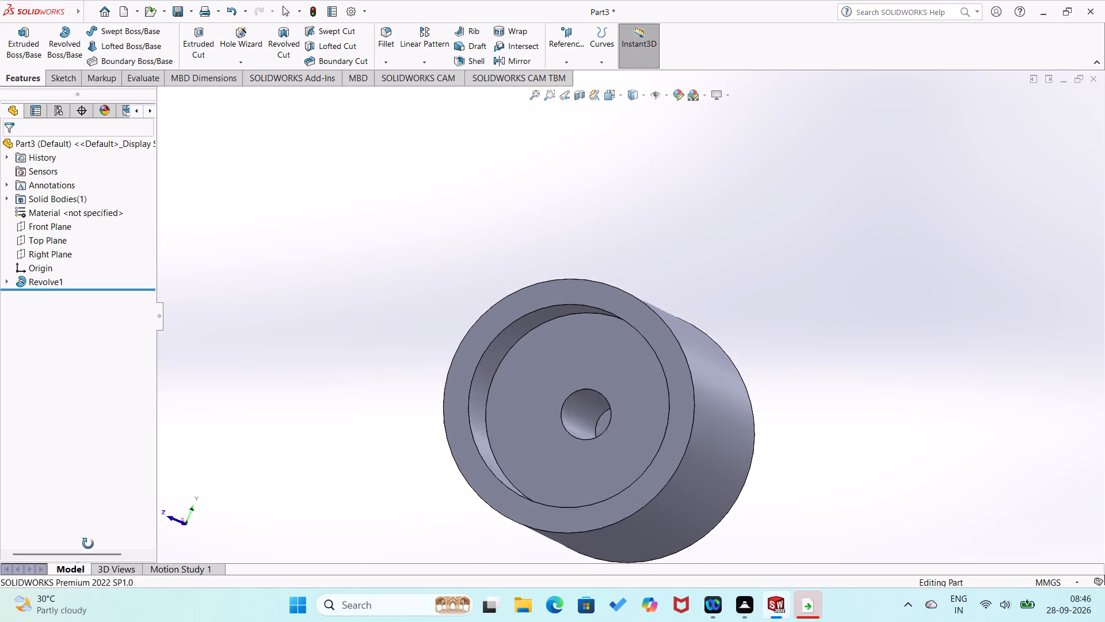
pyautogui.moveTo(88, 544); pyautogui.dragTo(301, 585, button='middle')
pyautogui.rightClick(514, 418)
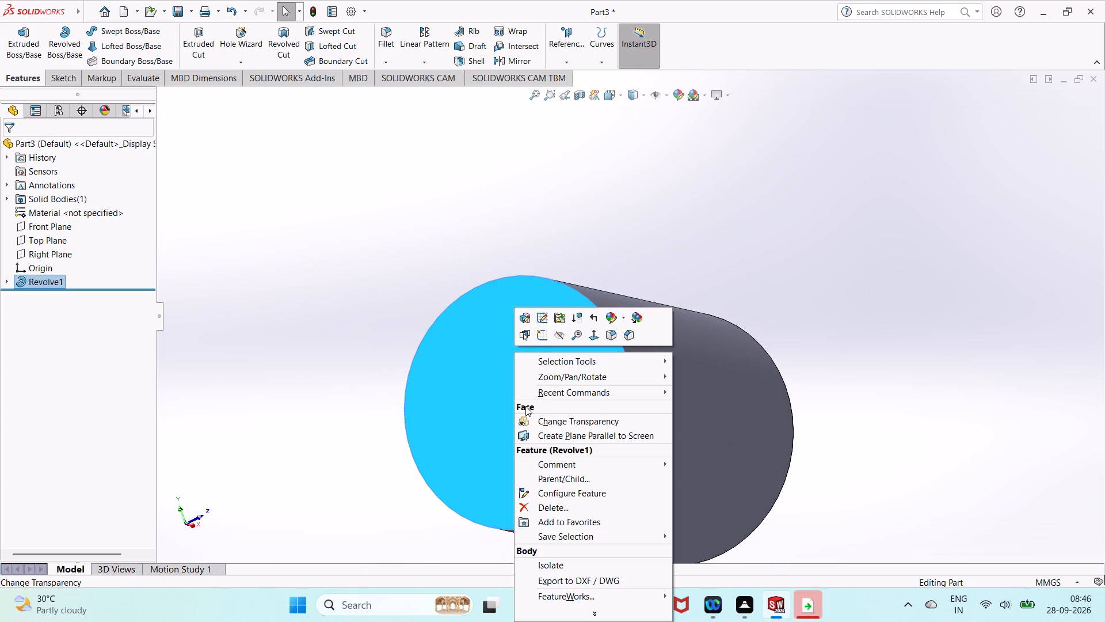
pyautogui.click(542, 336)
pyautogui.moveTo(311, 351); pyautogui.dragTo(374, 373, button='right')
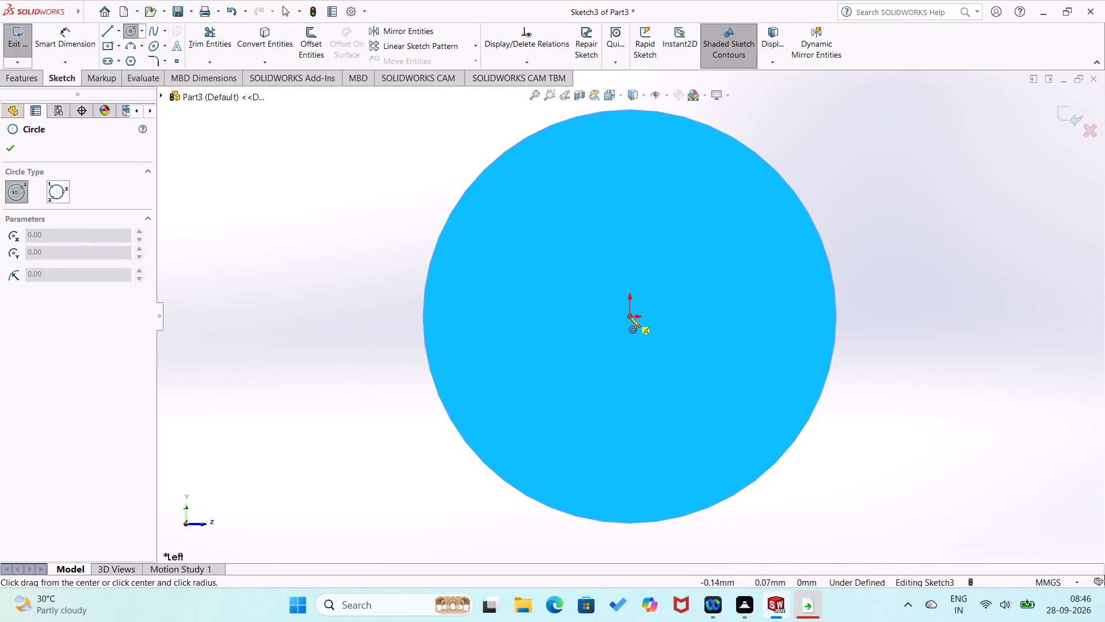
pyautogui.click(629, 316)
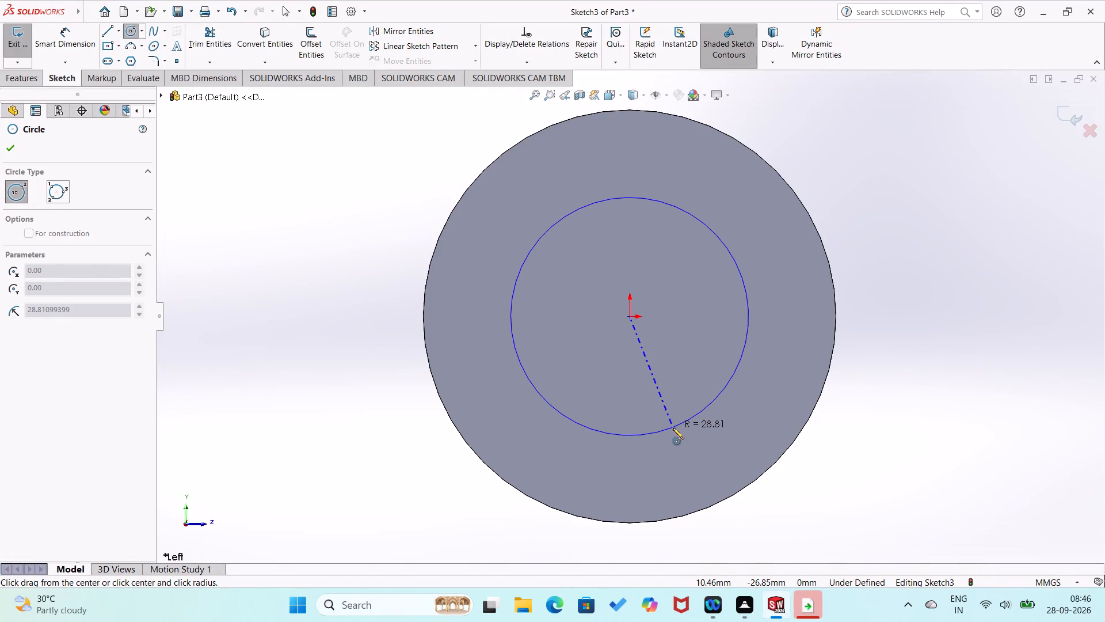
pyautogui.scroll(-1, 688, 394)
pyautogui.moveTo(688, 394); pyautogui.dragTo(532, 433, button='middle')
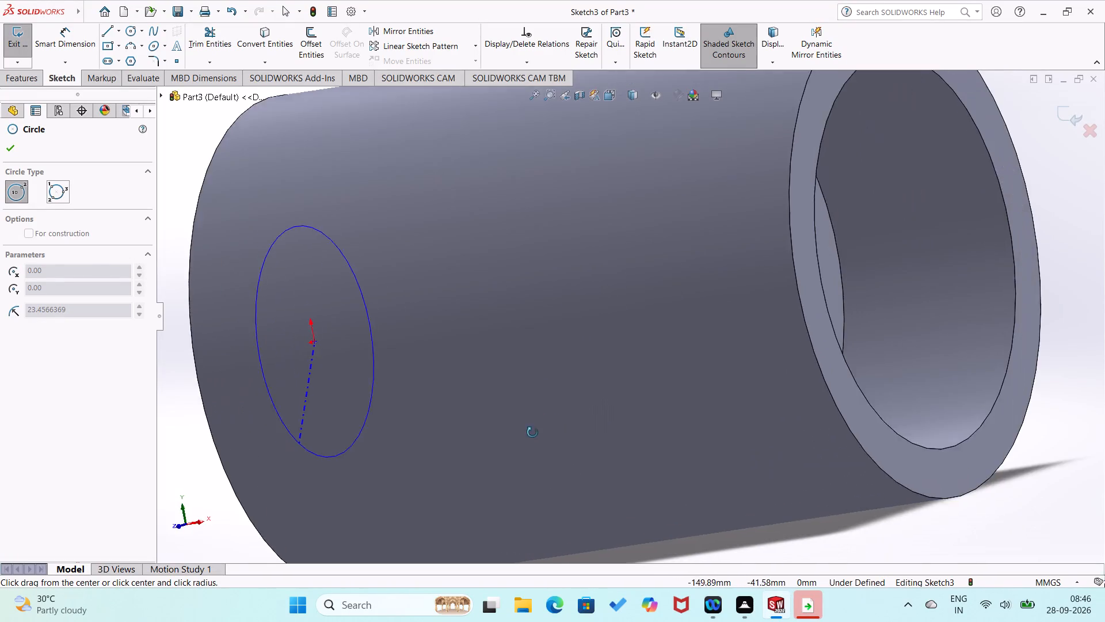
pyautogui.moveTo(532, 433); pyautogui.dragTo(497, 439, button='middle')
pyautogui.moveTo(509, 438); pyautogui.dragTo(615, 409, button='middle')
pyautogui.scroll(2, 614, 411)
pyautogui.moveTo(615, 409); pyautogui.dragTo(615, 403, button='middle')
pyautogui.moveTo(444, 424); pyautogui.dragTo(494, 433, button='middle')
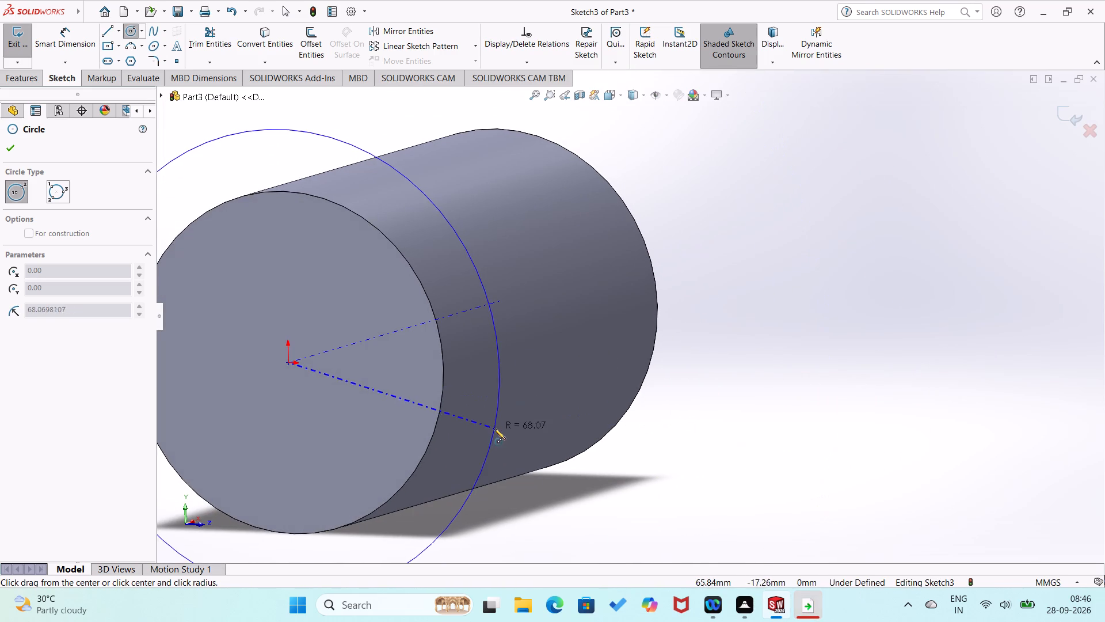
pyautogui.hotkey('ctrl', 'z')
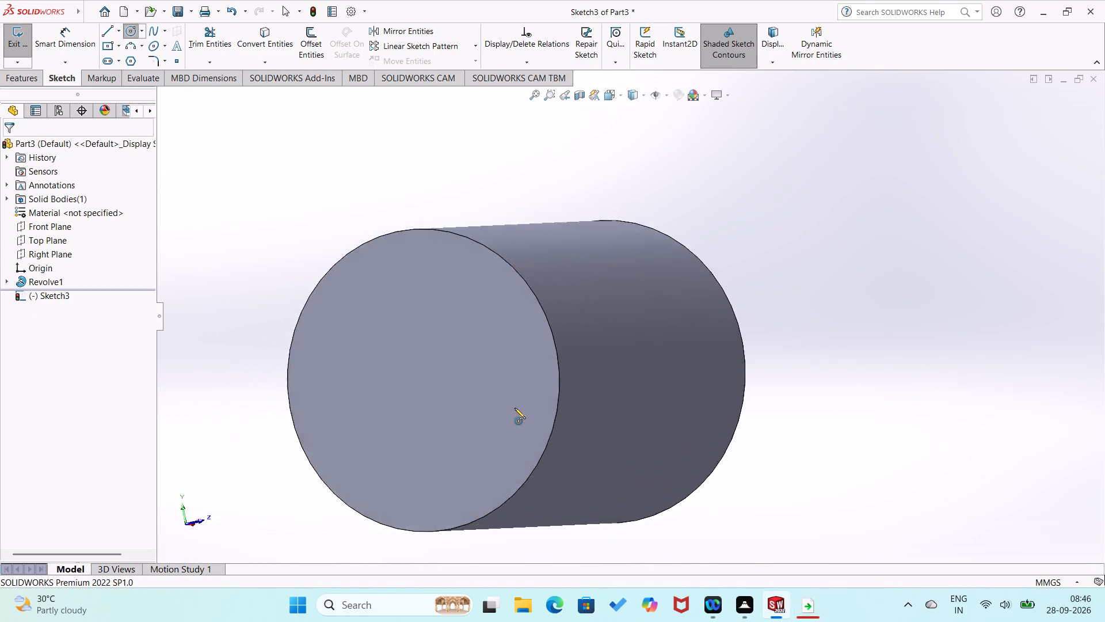
# Close the revolved cylinder part without saving its changes.
pyautogui.moveTo(413, 351); pyautogui.dragTo(255, 386, button='middle')
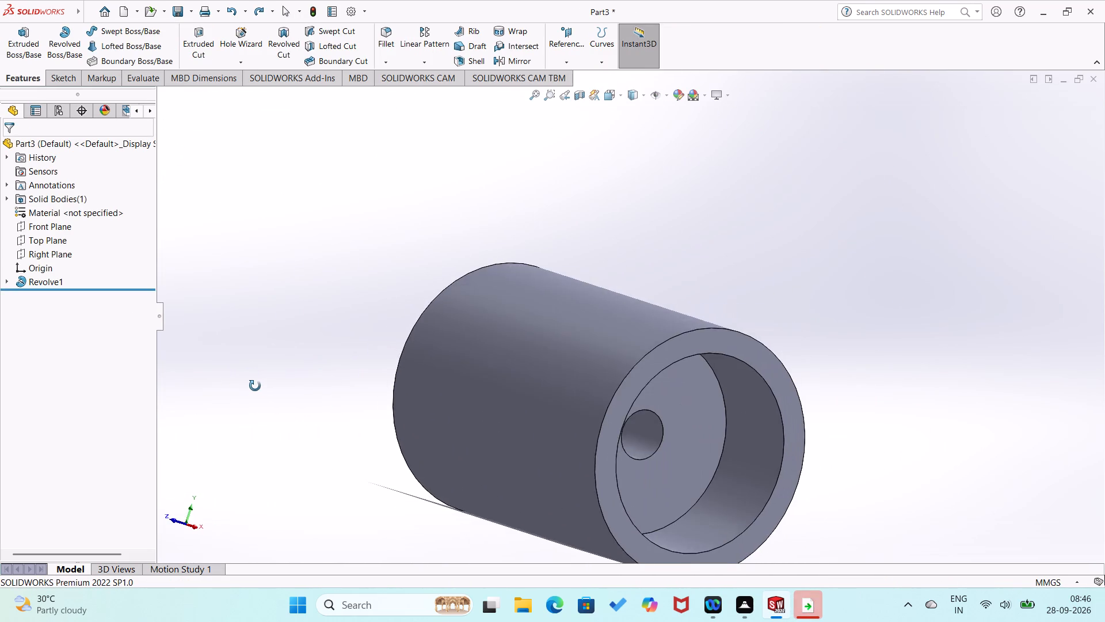
pyautogui.moveTo(255, 386); pyautogui.dragTo(210, 337, button='middle')
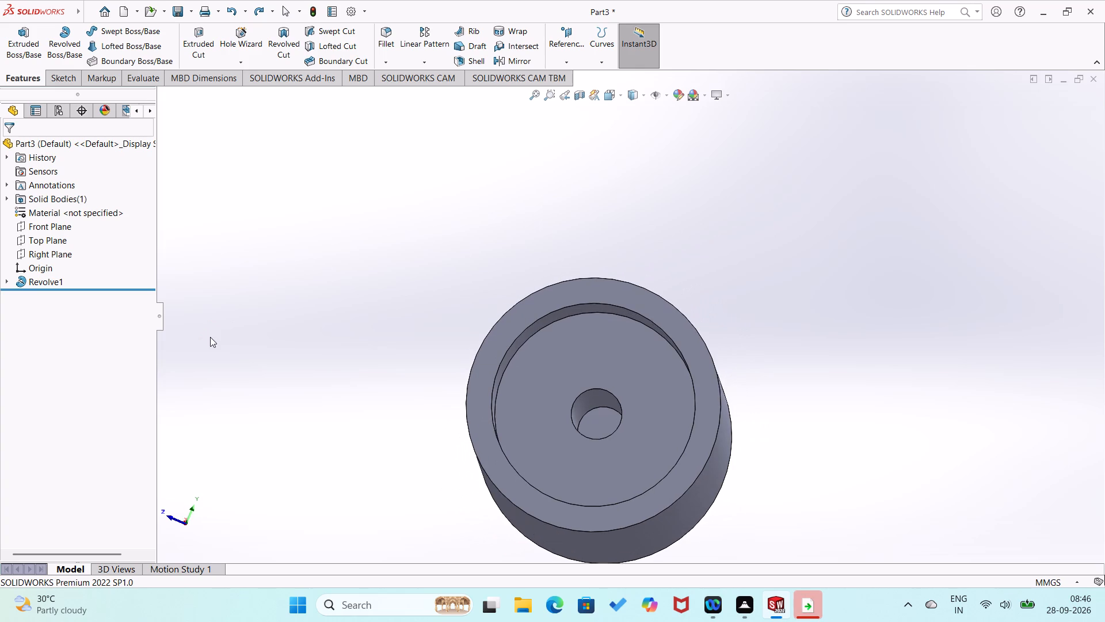
pyautogui.scroll(2, 399, 340)
pyautogui.moveTo(433, 340); pyautogui.dragTo(439, 364, button='middle')
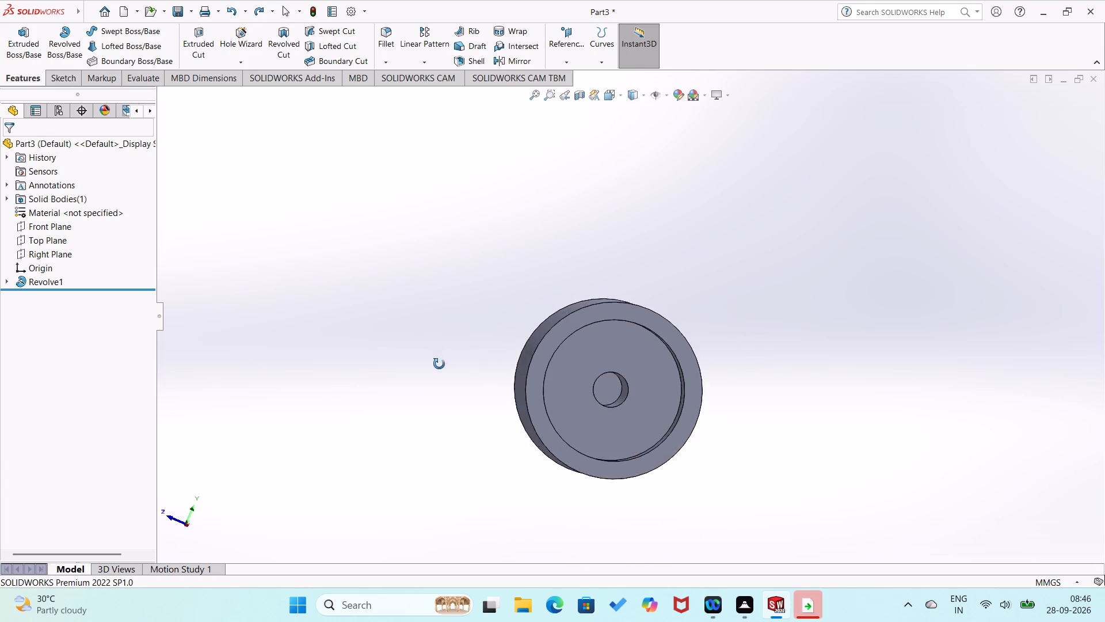
pyautogui.moveTo(439, 364); pyautogui.dragTo(443, 350, button='middle')
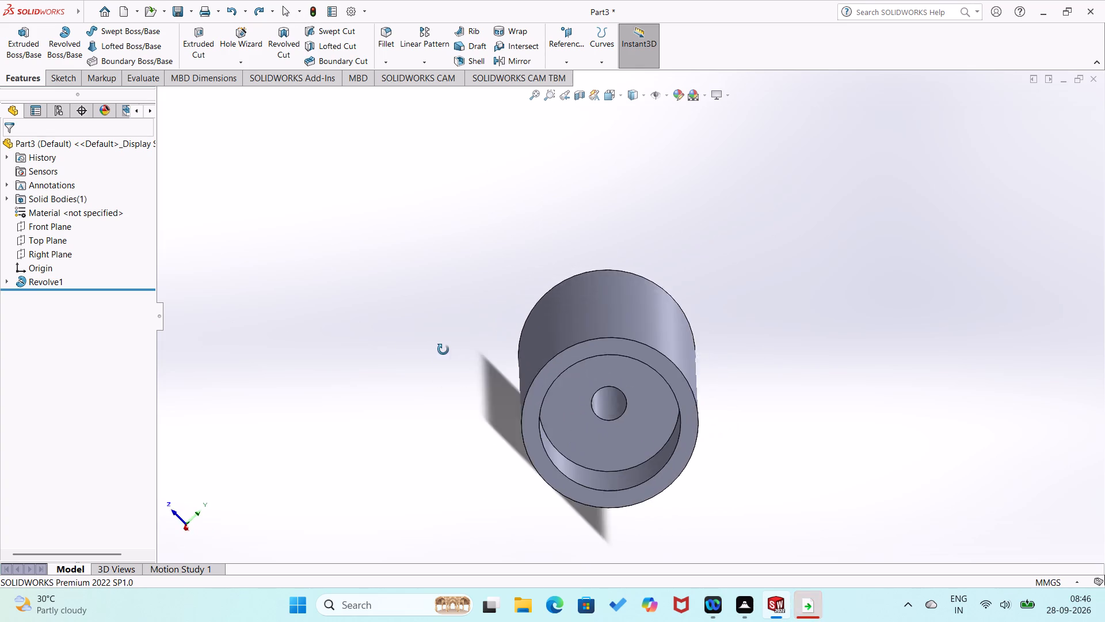
pyautogui.moveTo(443, 350); pyautogui.dragTo(422, 320, button='middle')
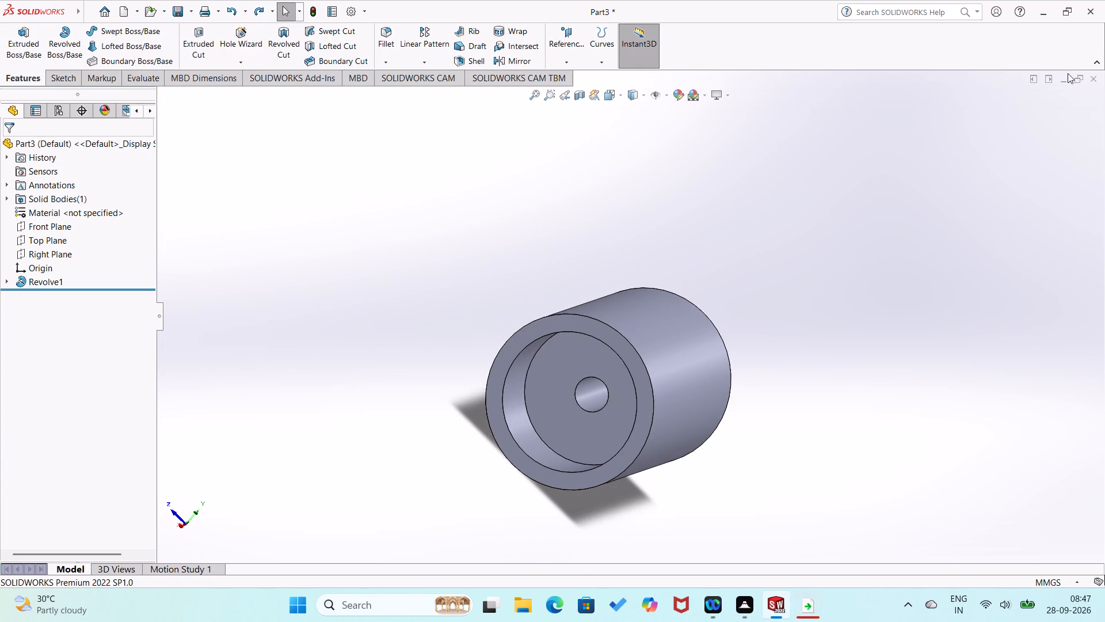
pyautogui.click(1092, 74)
pyautogui.click(538, 312)
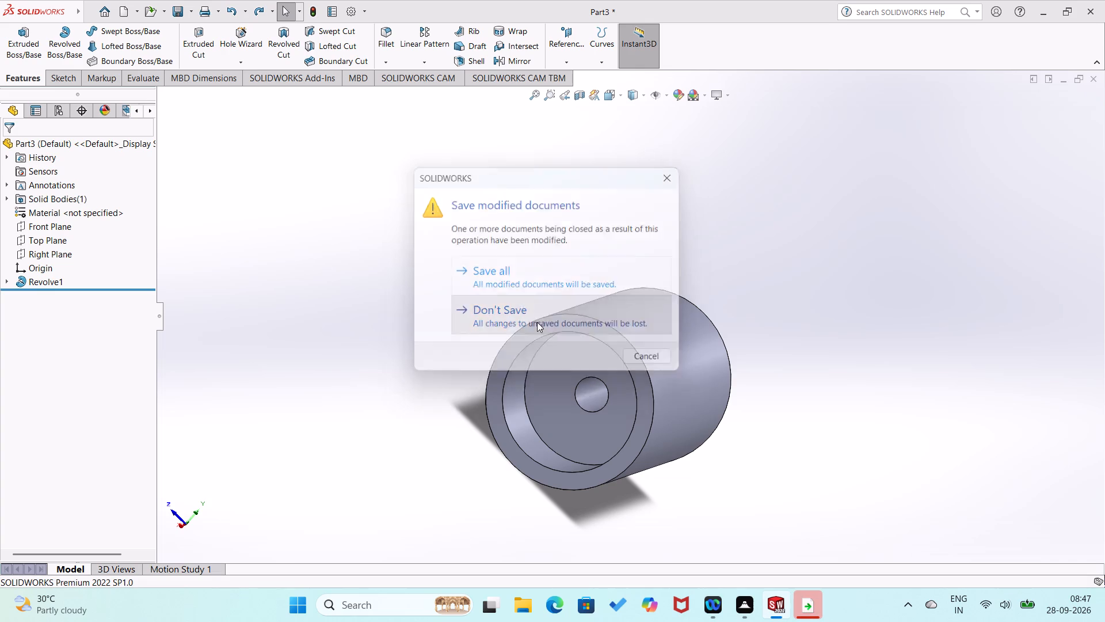
# Create a new part document.
pyautogui.click(105, 7)
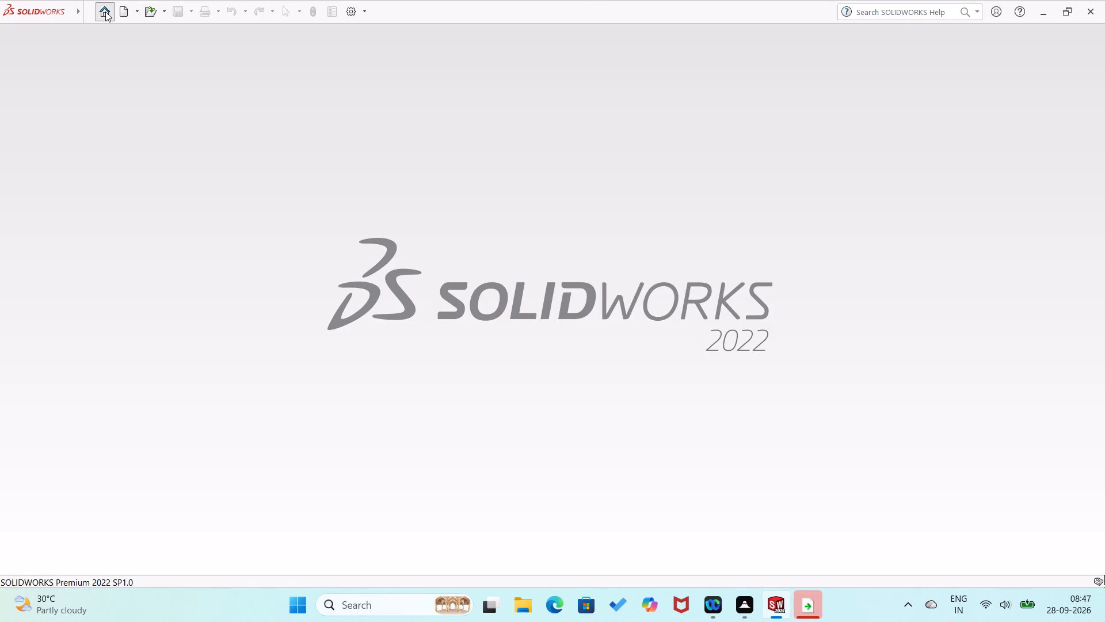
pyautogui.click(310, 169)
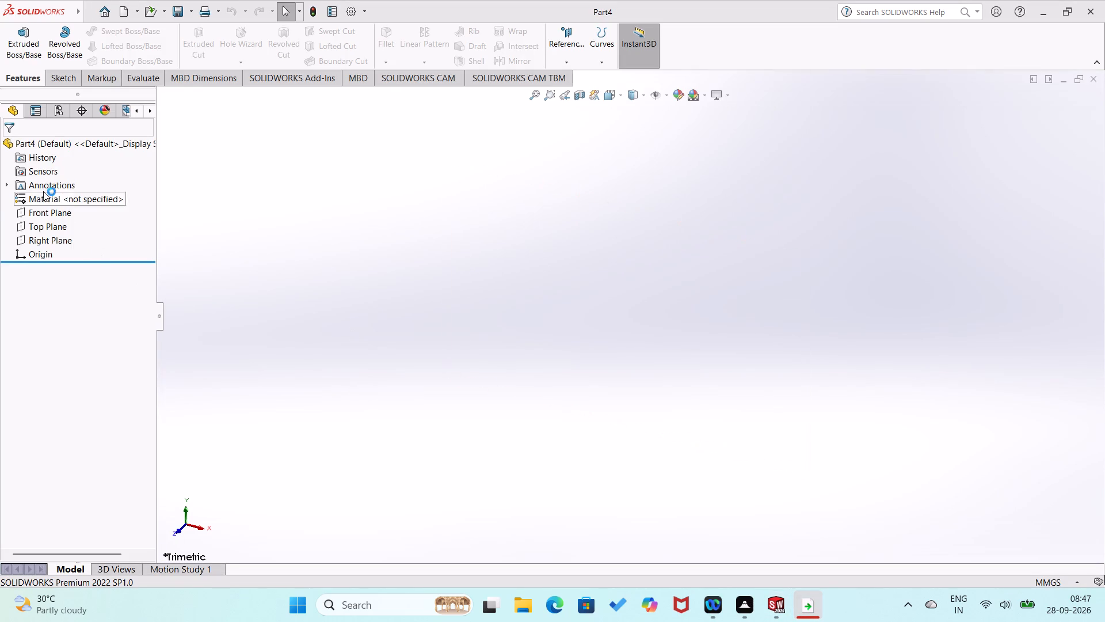
# Sketch a closed line rectangle about 146 mm by 27 mm on the Front Plane, with its lower-left corner at the origin.
pyautogui.click(43, 214)
pyautogui.click(52, 203)
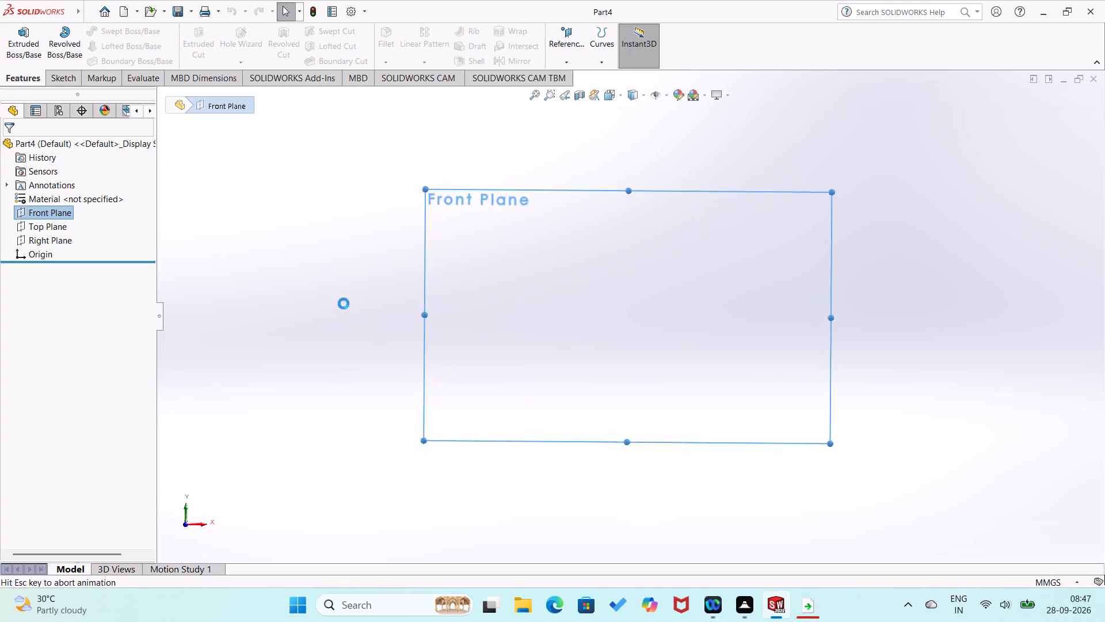
pyautogui.moveTo(577, 354); pyautogui.dragTo(375, 379, button='right')
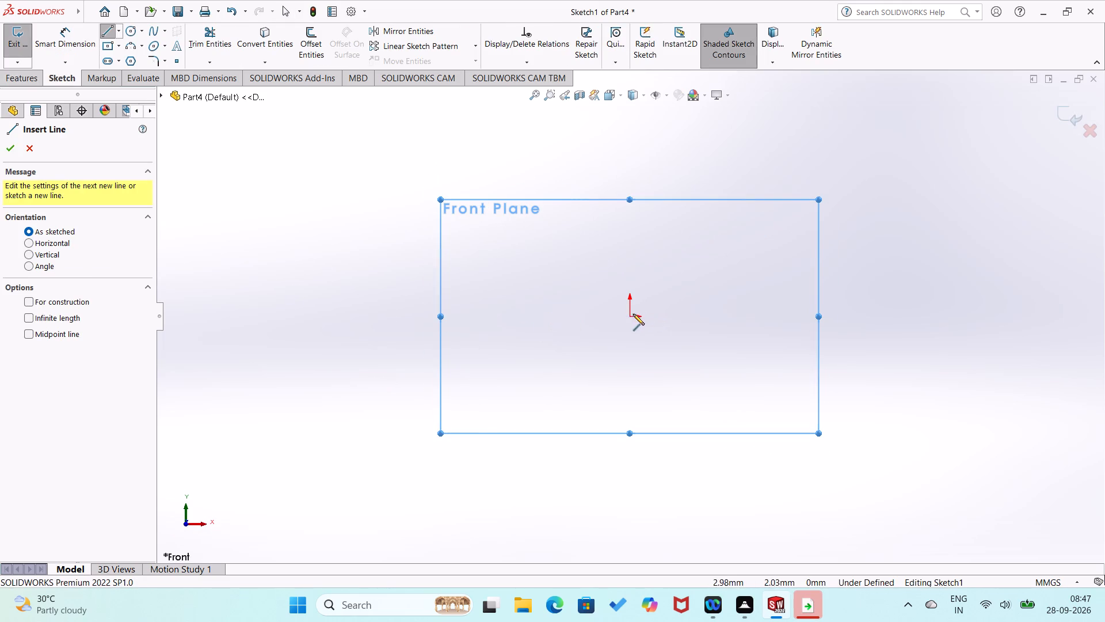
pyautogui.click(632, 318)
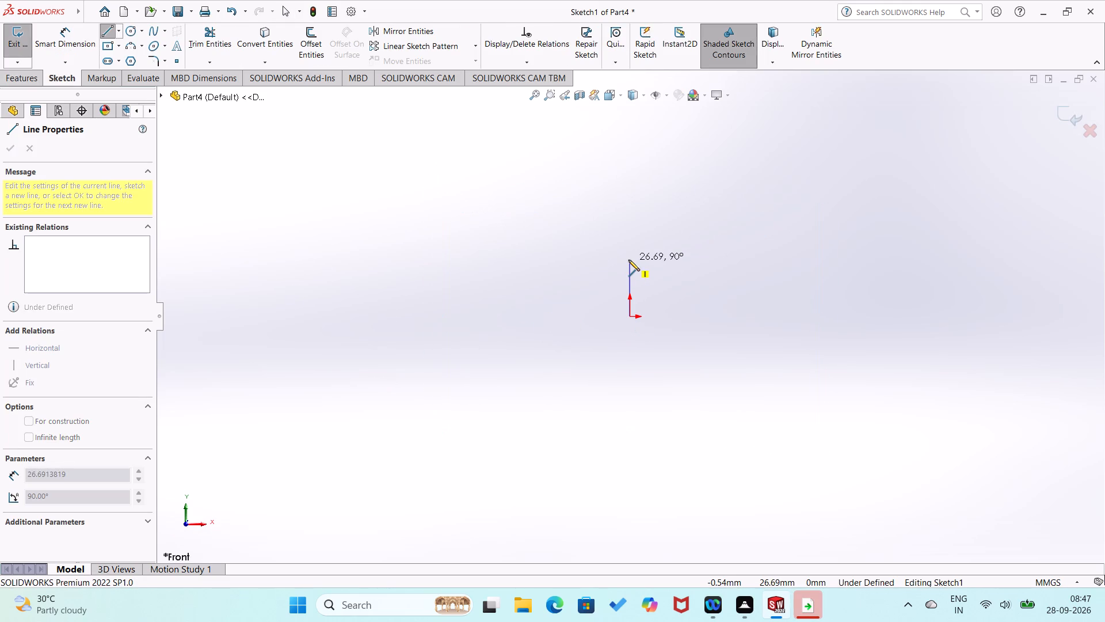
pyautogui.click(628, 260)
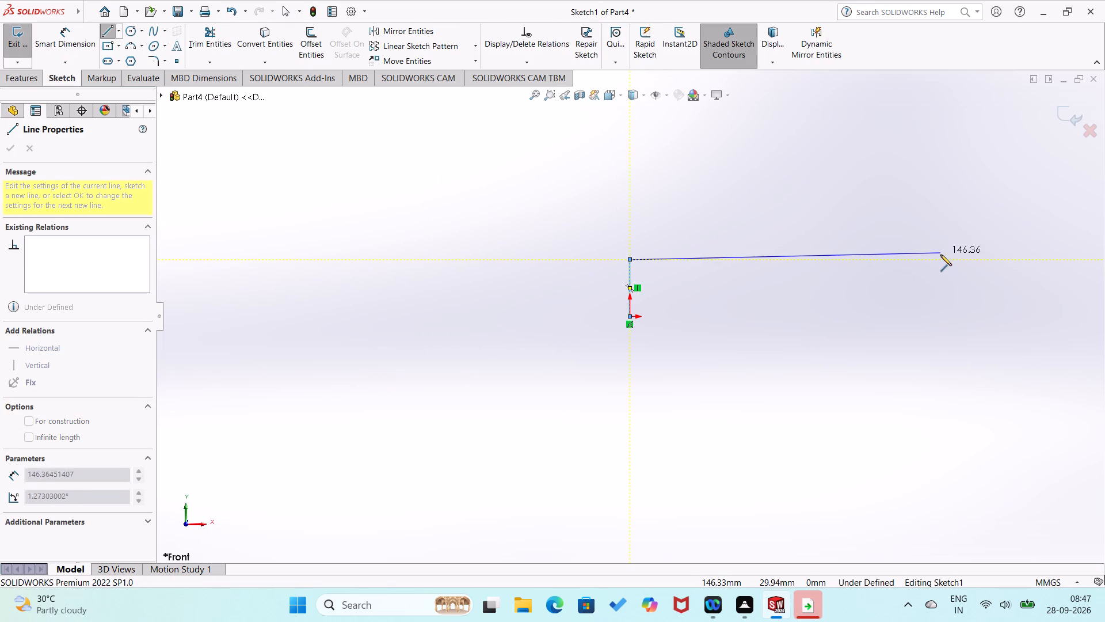
pyautogui.click(940, 257)
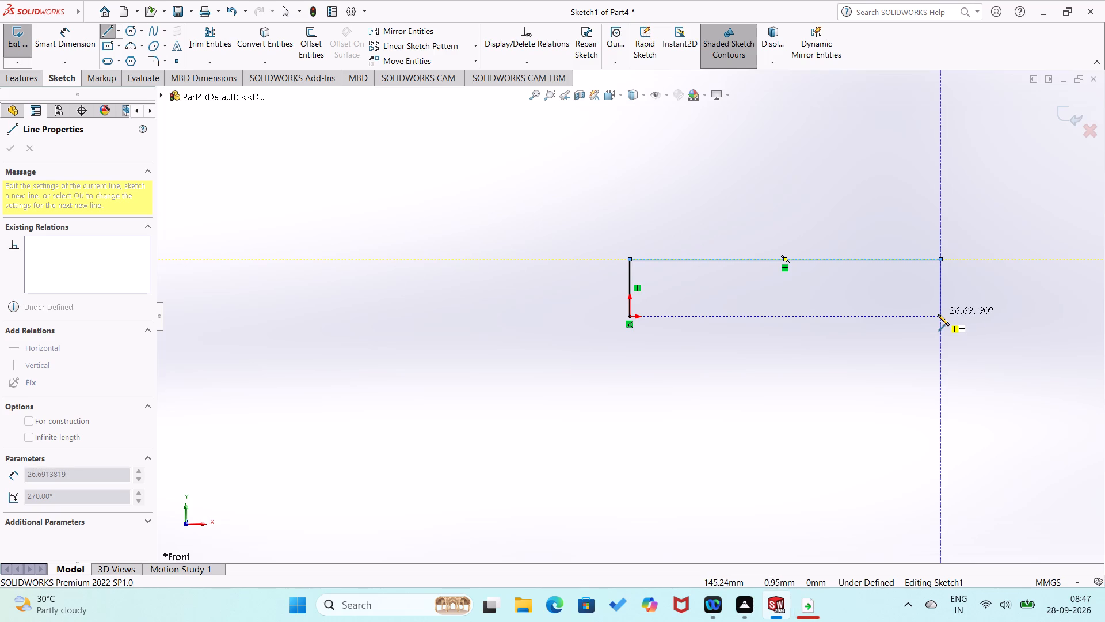
pyautogui.click(938, 314)
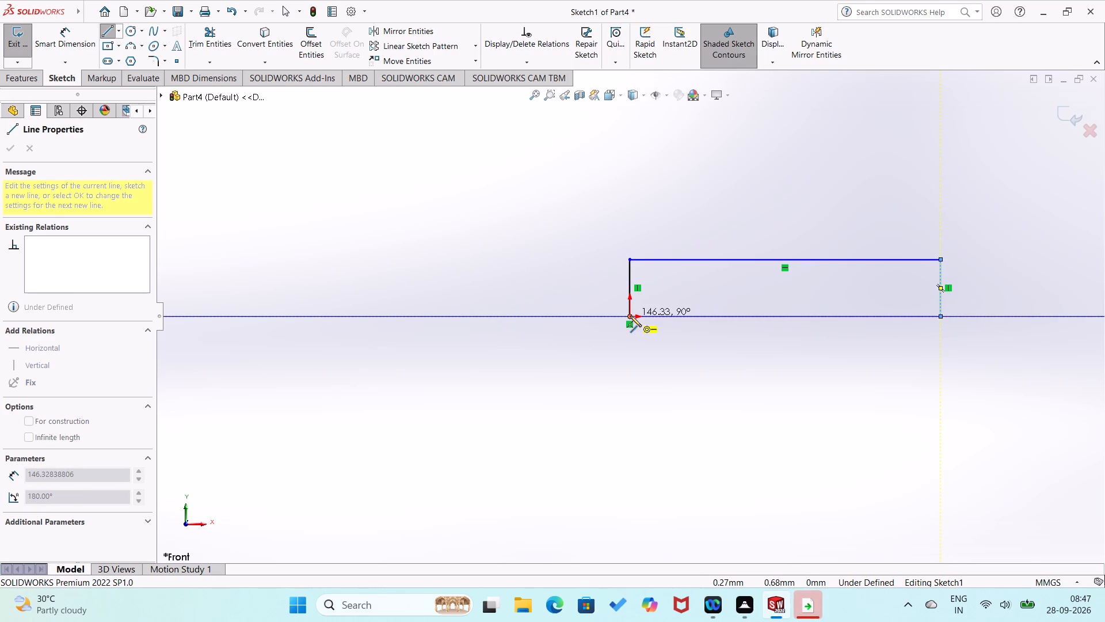
pyautogui.click(630, 316)
# Dimension the rectangle's bottom edge as 580 mm.
pyautogui.moveTo(579, 419); pyautogui.dragTo(602, 234, button='right')
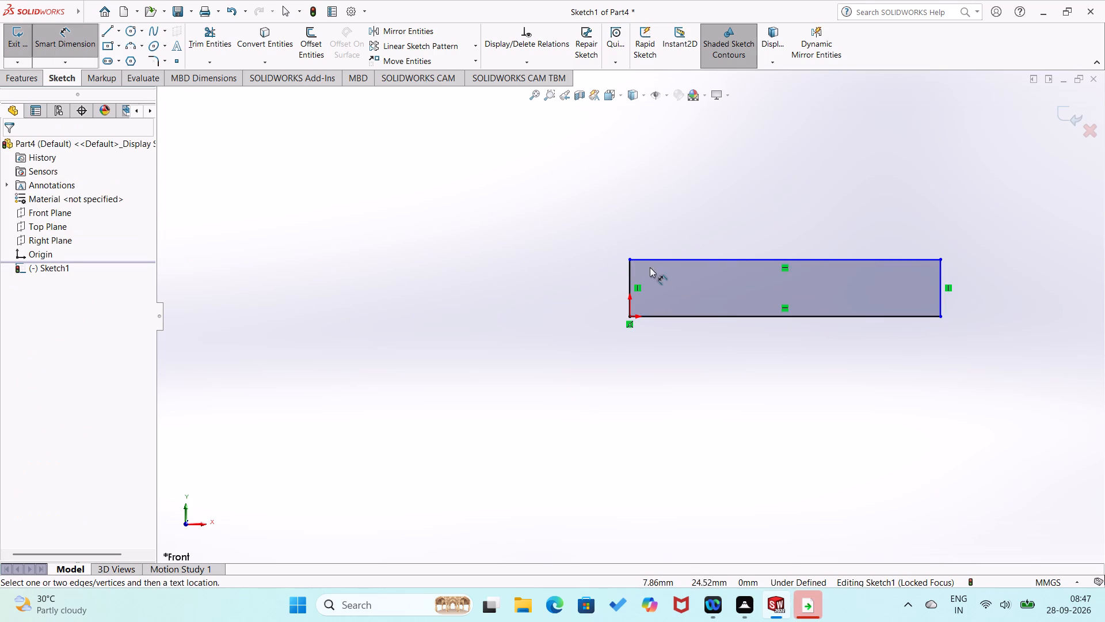
pyautogui.click(731, 317)
pyautogui.click(736, 344)
pyautogui.write('58')
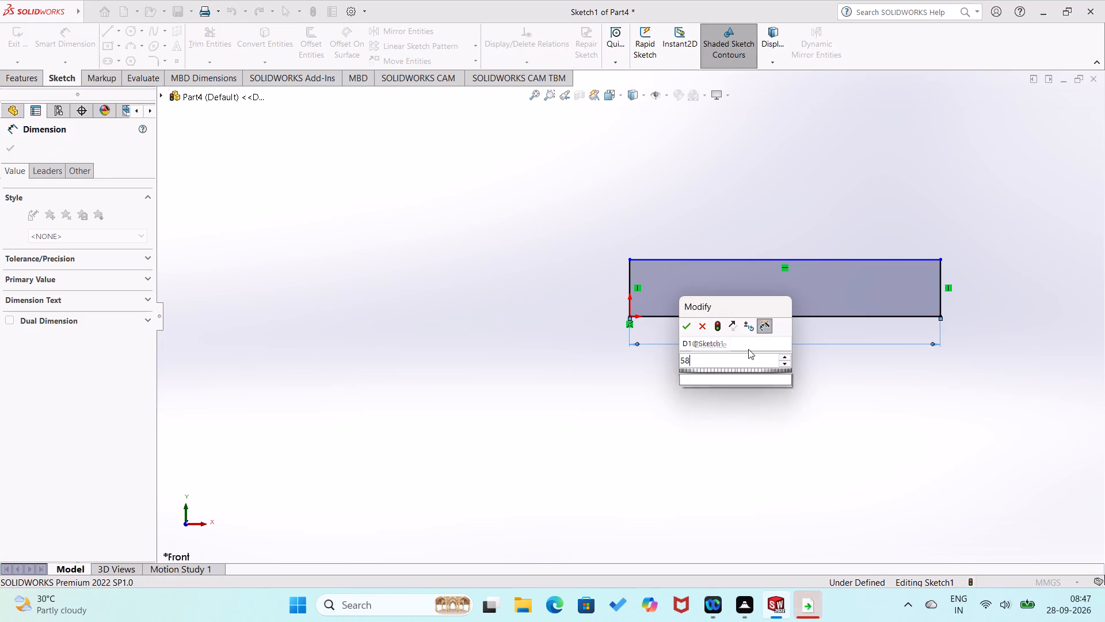
pyautogui.press('0')
pyautogui.press('Return')
pyautogui.click(689, 406)
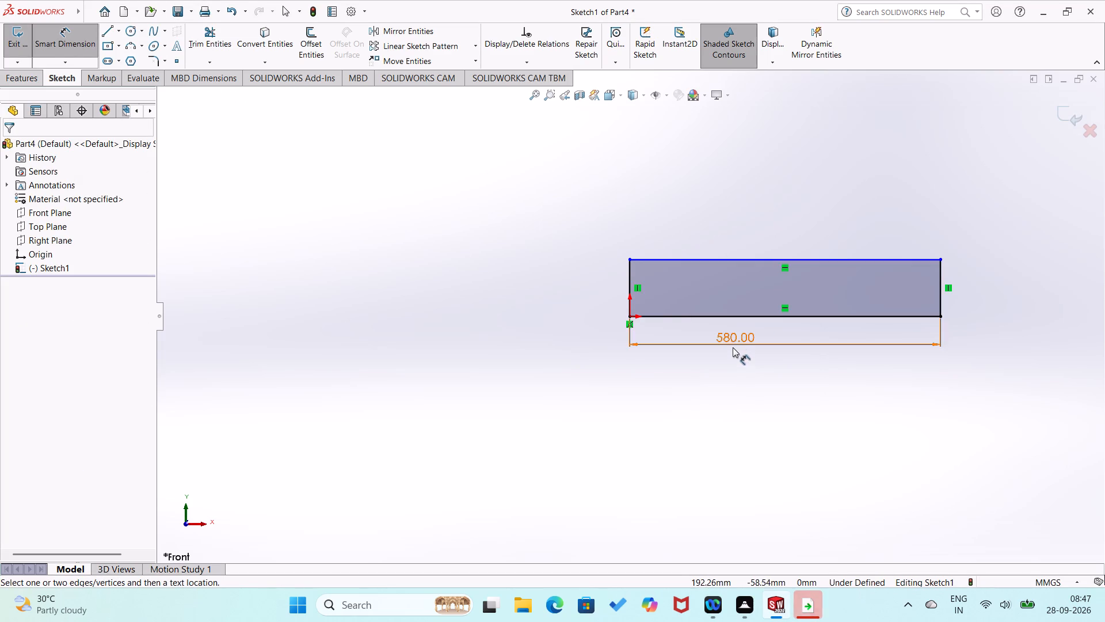
# Dimension the rectangle's left vertical edge as 80 mm.
pyautogui.click(628, 275)
pyautogui.click(609, 279)
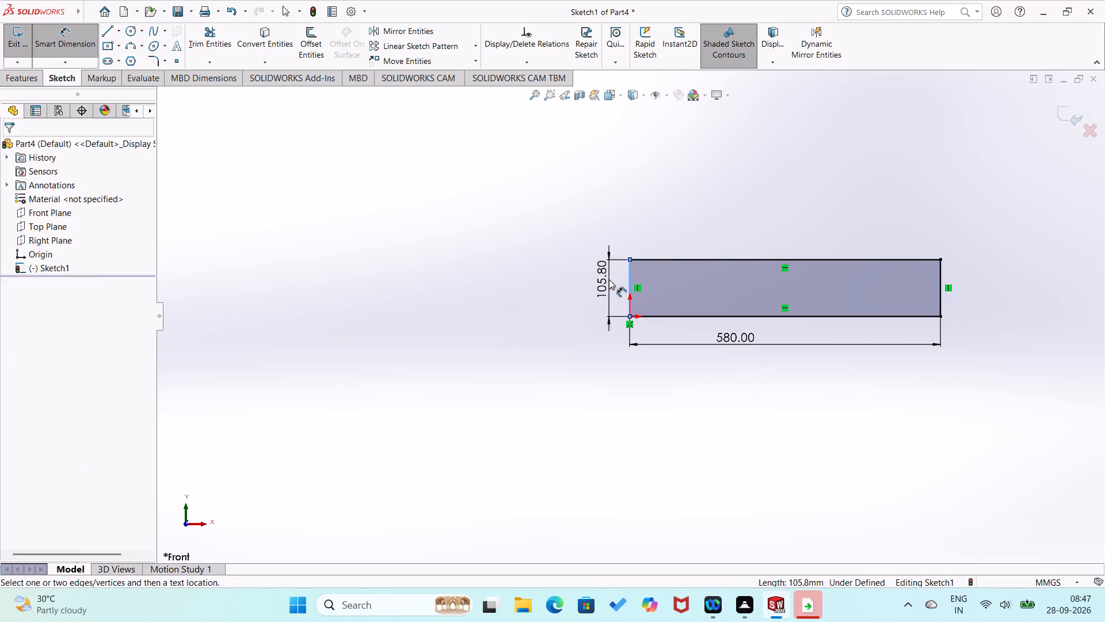
pyautogui.write('80')
pyautogui.press('Return')
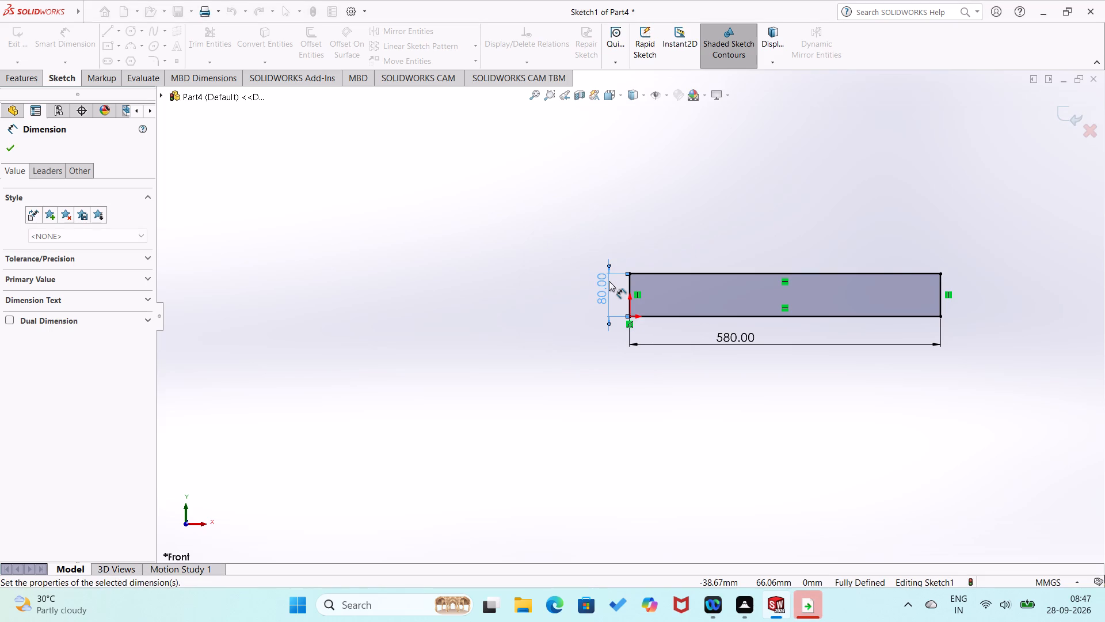
pyautogui.click(590, 346)
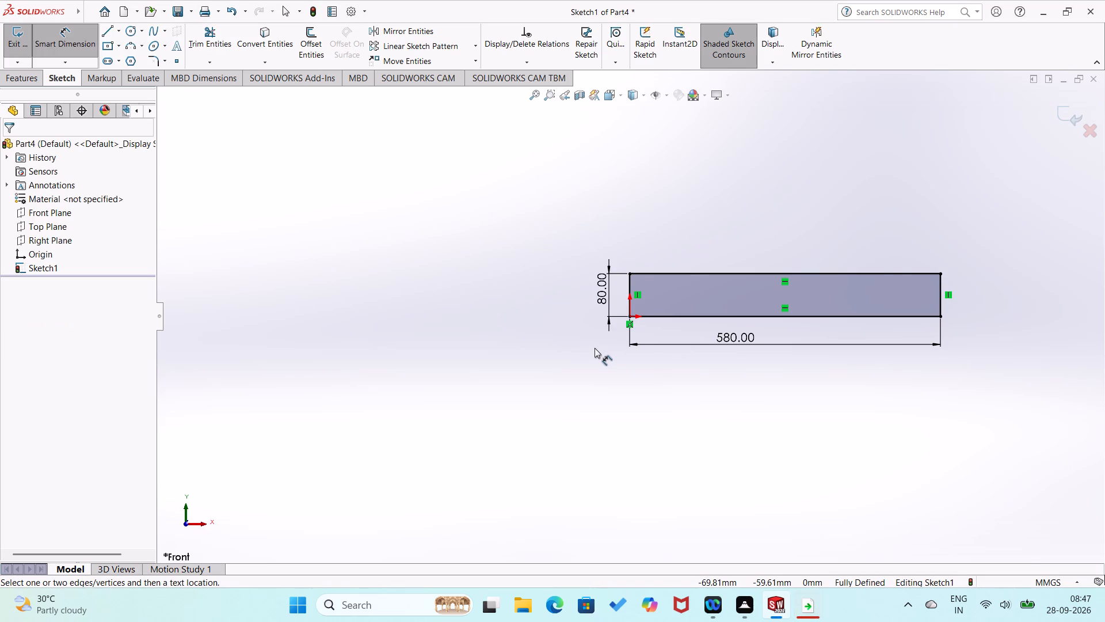
# Sketch five separate circles in a row inside the rectangle, making the first and fourth about 20 mm in radius.
pyautogui.scroll(-2, 657, 358)
pyautogui.moveTo(542, 378); pyautogui.dragTo(620, 366, button='right')
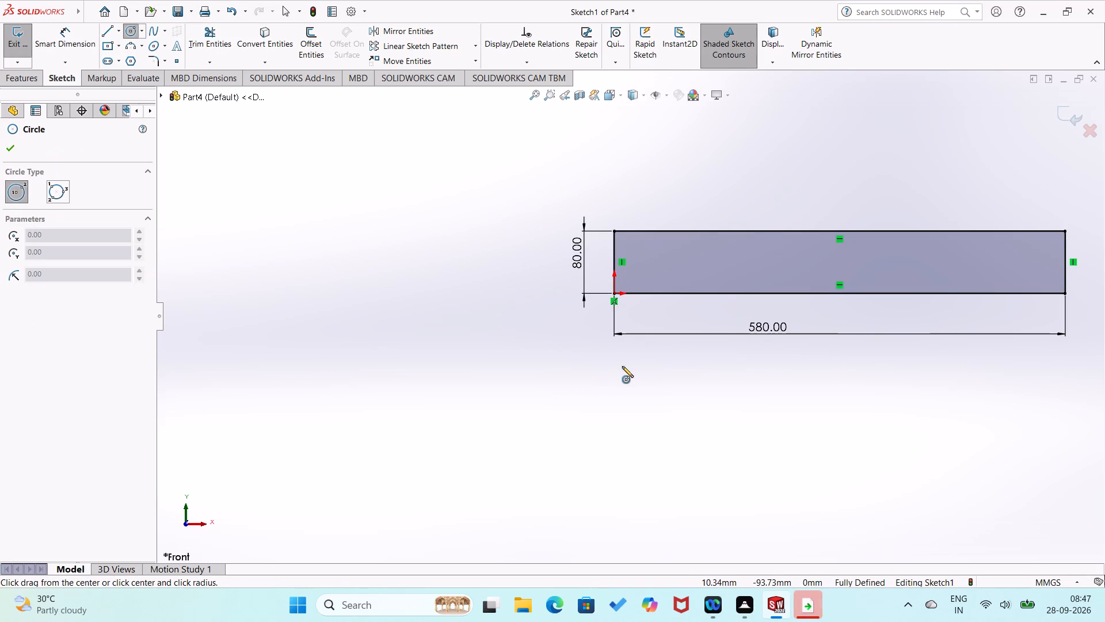
pyautogui.click(650, 274)
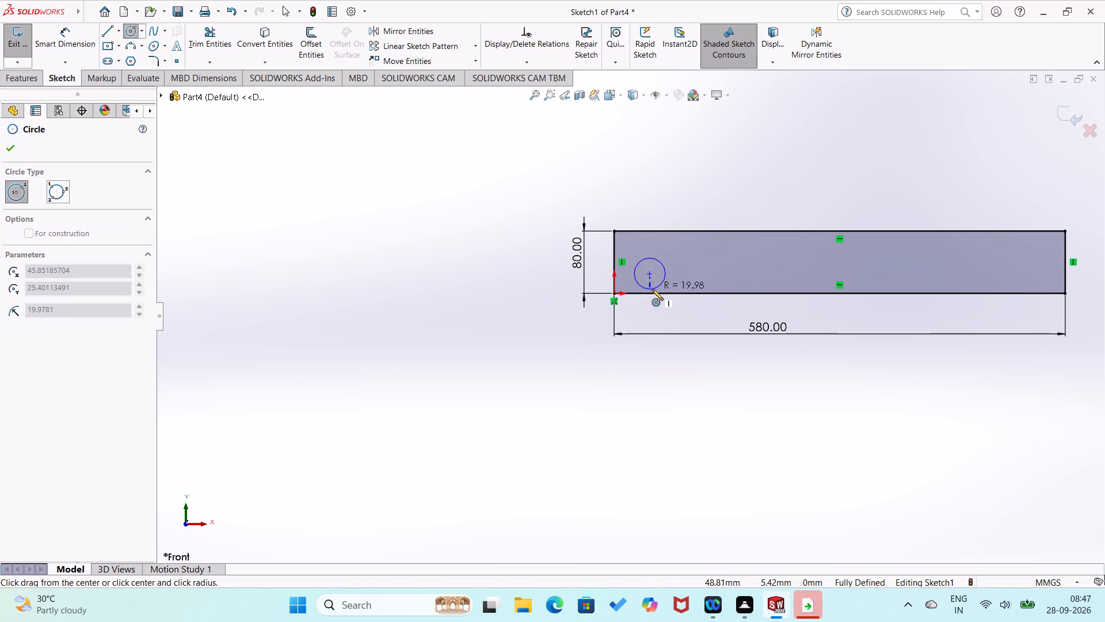
pyautogui.click(652, 289)
pyautogui.click(718, 274)
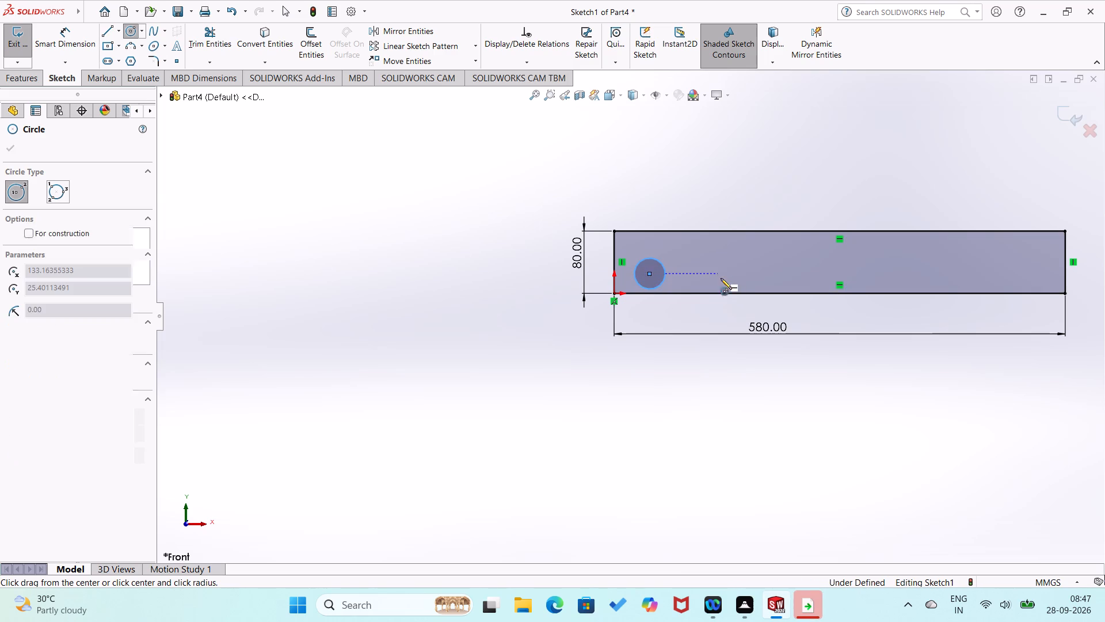
pyautogui.click(725, 291)
pyautogui.click(775, 269)
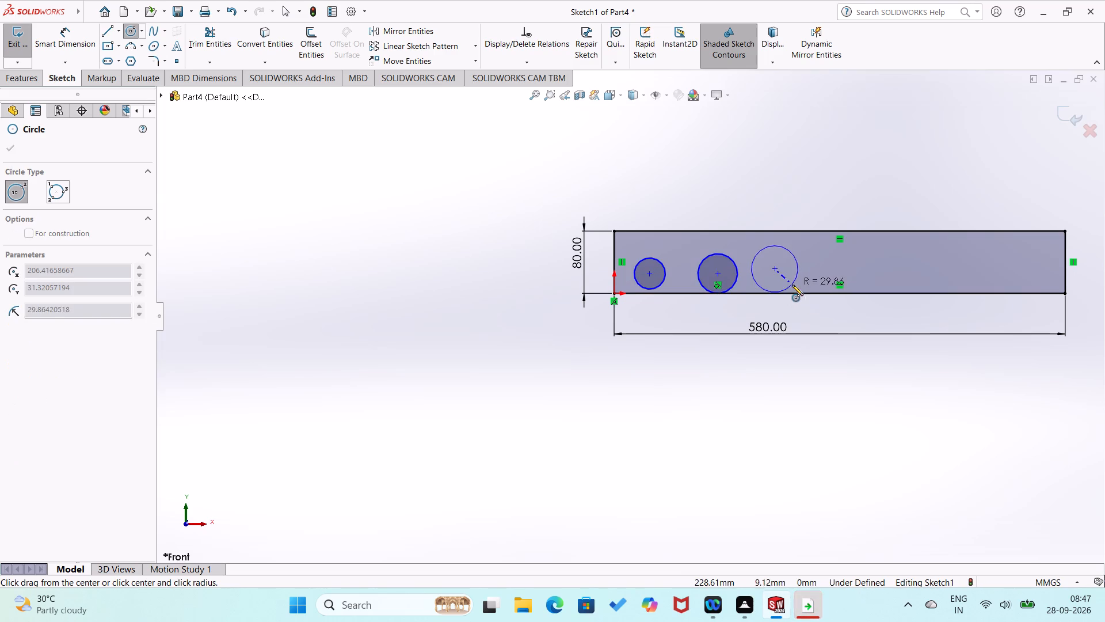
pyautogui.click(790, 283)
pyautogui.click(859, 275)
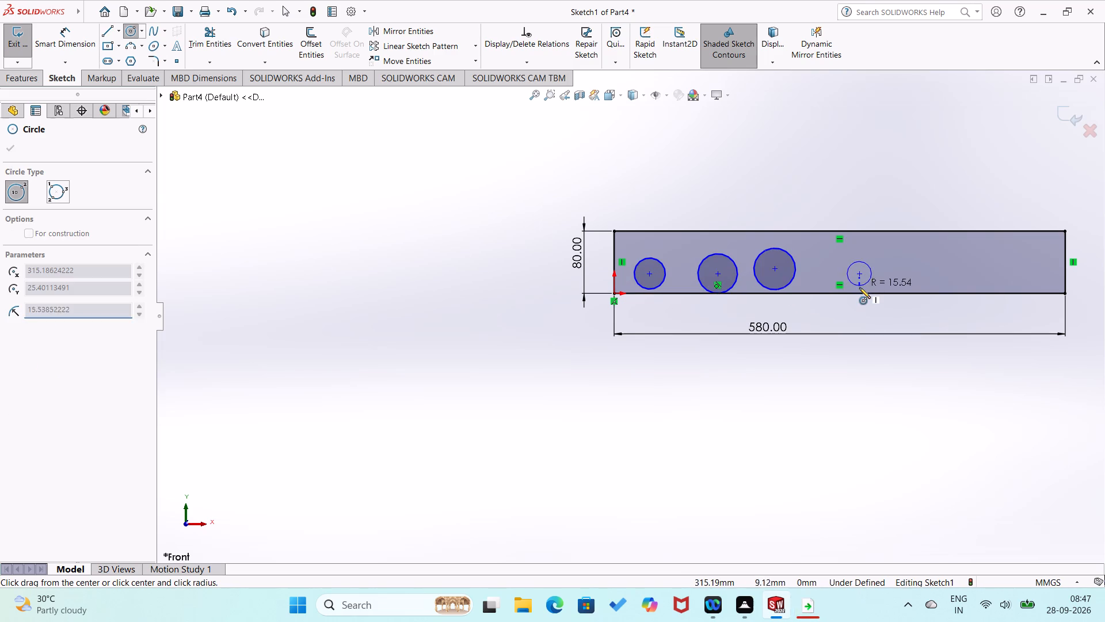
pyautogui.click(859, 289)
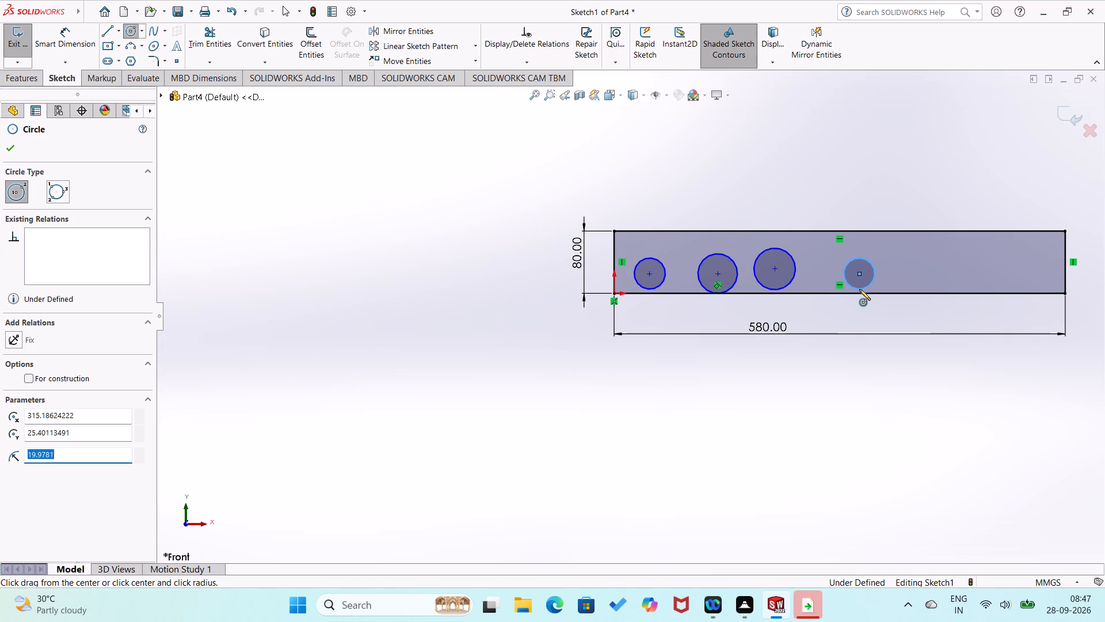
pyautogui.click(965, 273)
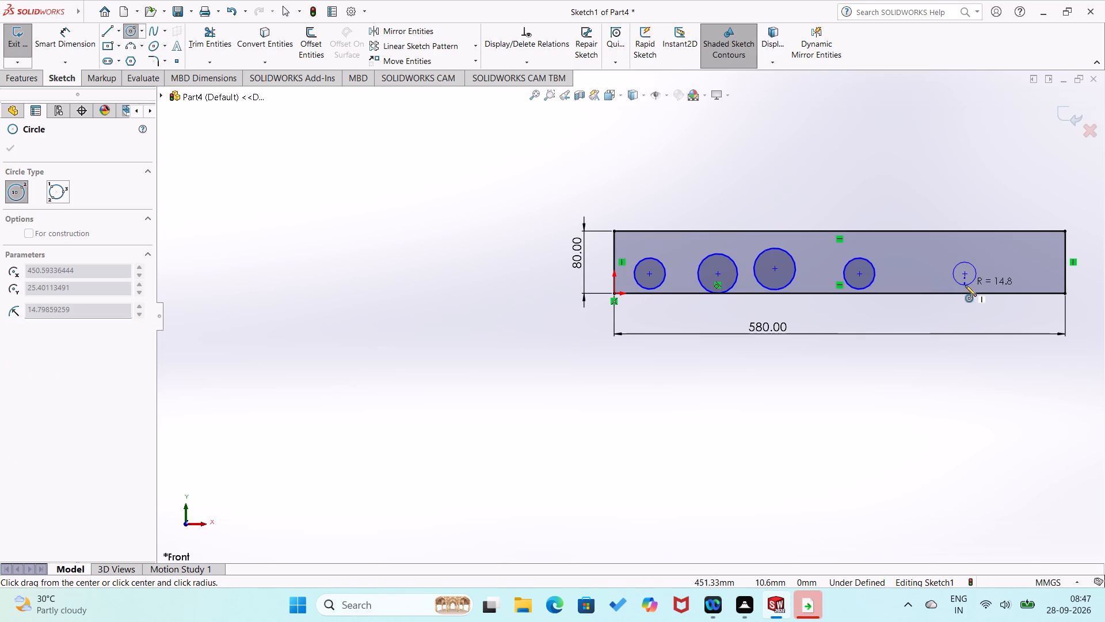
pyautogui.click(965, 287)
# Dimension the horizontal distance from the rectangle's lower-left corner at the origin to the first circle's centre as 50 mm.
pyautogui.moveTo(911, 371); pyautogui.dragTo(963, 226, button='right')
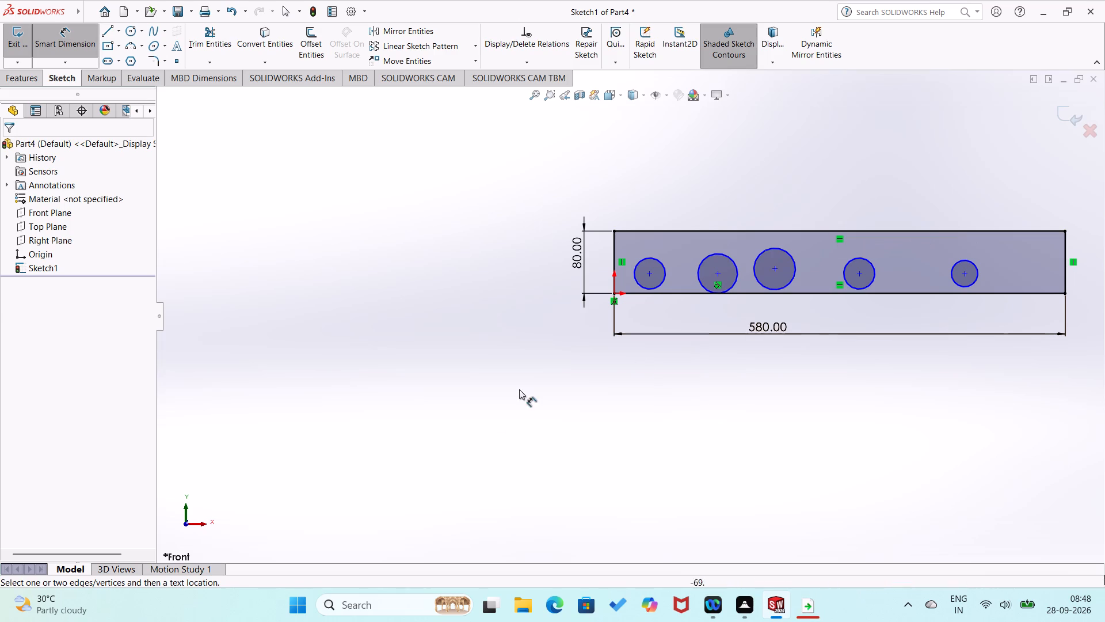
pyautogui.moveTo(428, 453); pyautogui.dragTo(475, 276, button='right')
pyautogui.click(615, 291)
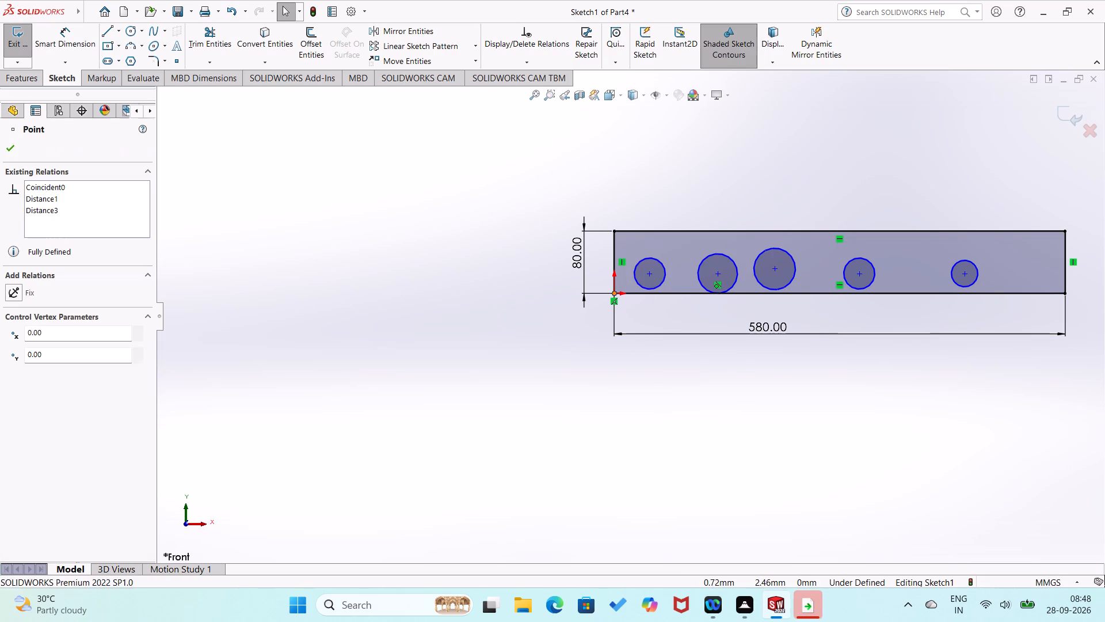
pyautogui.moveTo(499, 440); pyautogui.dragTo(498, 380, button='right')
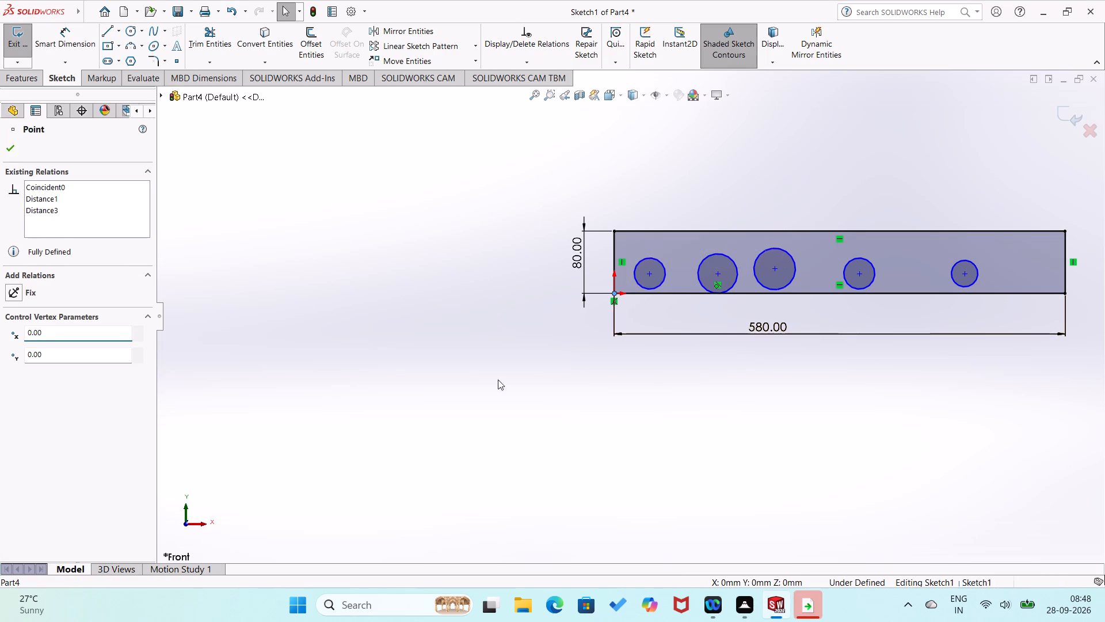
pyautogui.moveTo(498, 380); pyautogui.dragTo(517, 286, button='right')
pyautogui.click(612, 294)
pyautogui.click(648, 275)
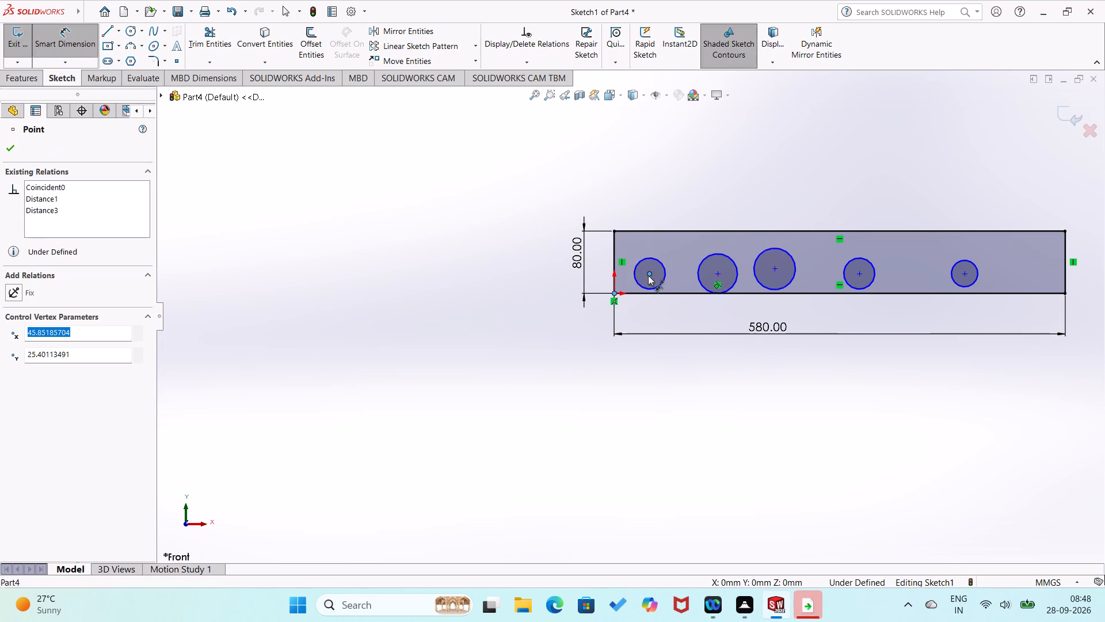
pyautogui.click(645, 312)
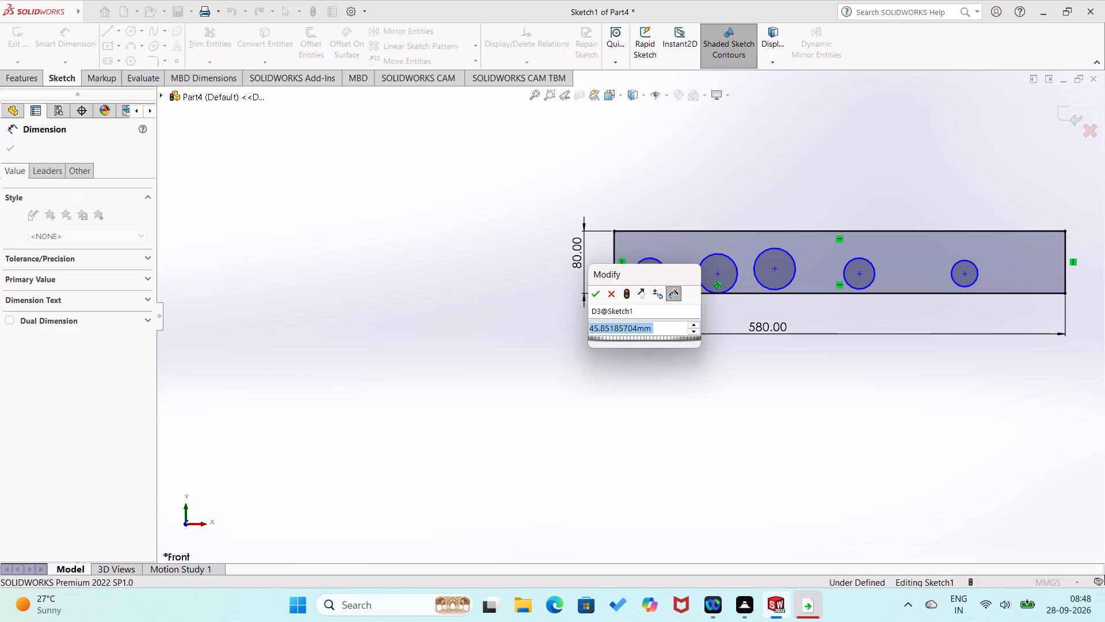
pyautogui.write('50')
pyautogui.press('Return')
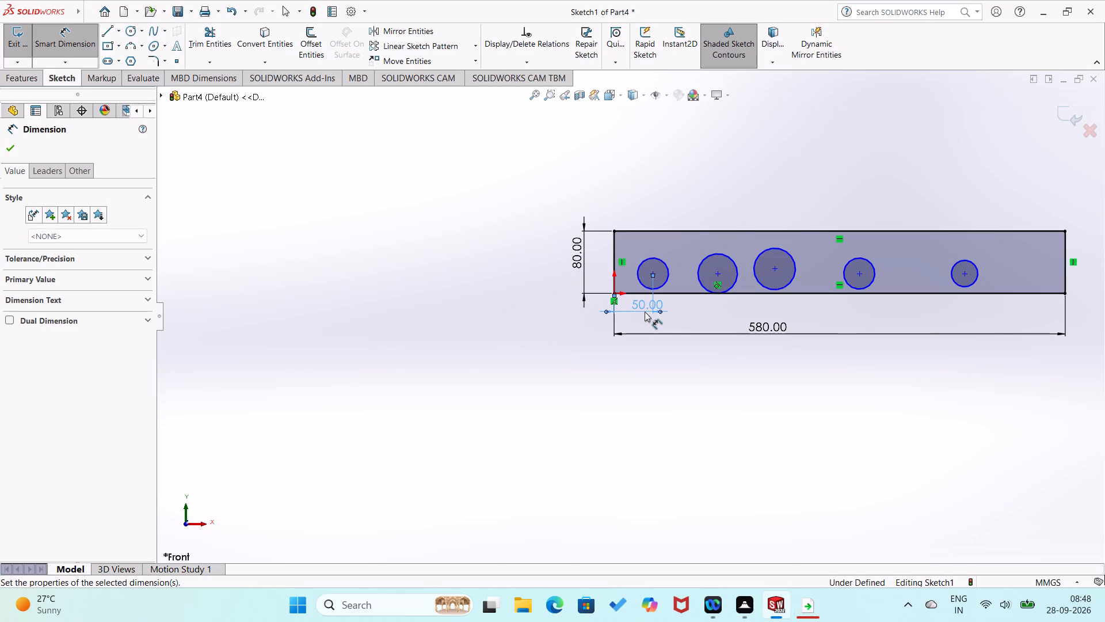
pyautogui.click(626, 364)
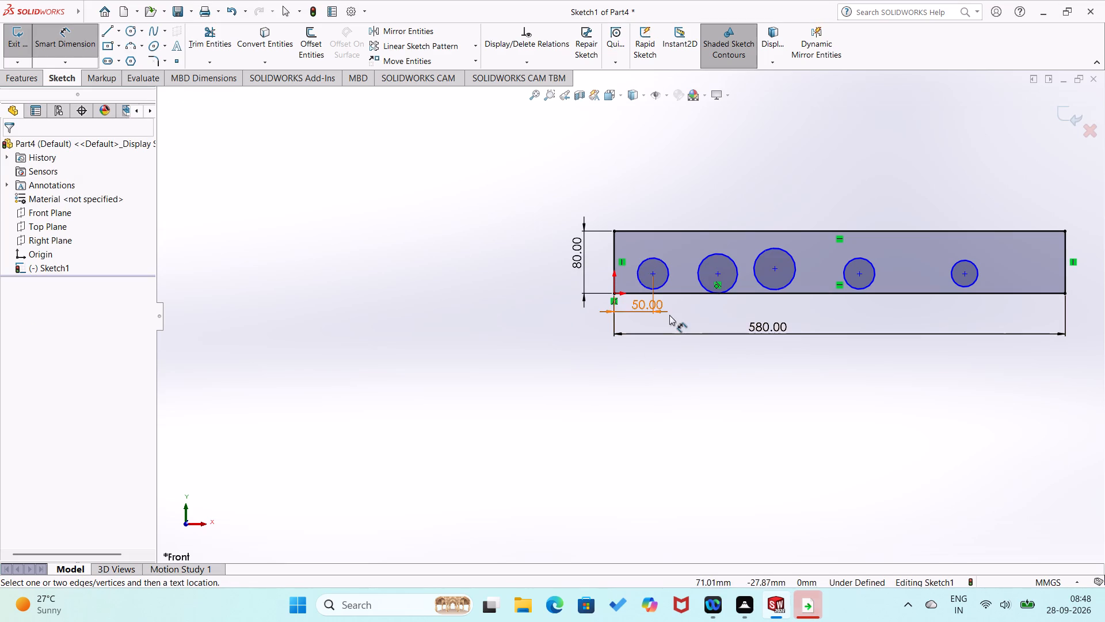
# Dimension the distance between the first and second circle centres as 120 mm.
pyautogui.click(651, 275)
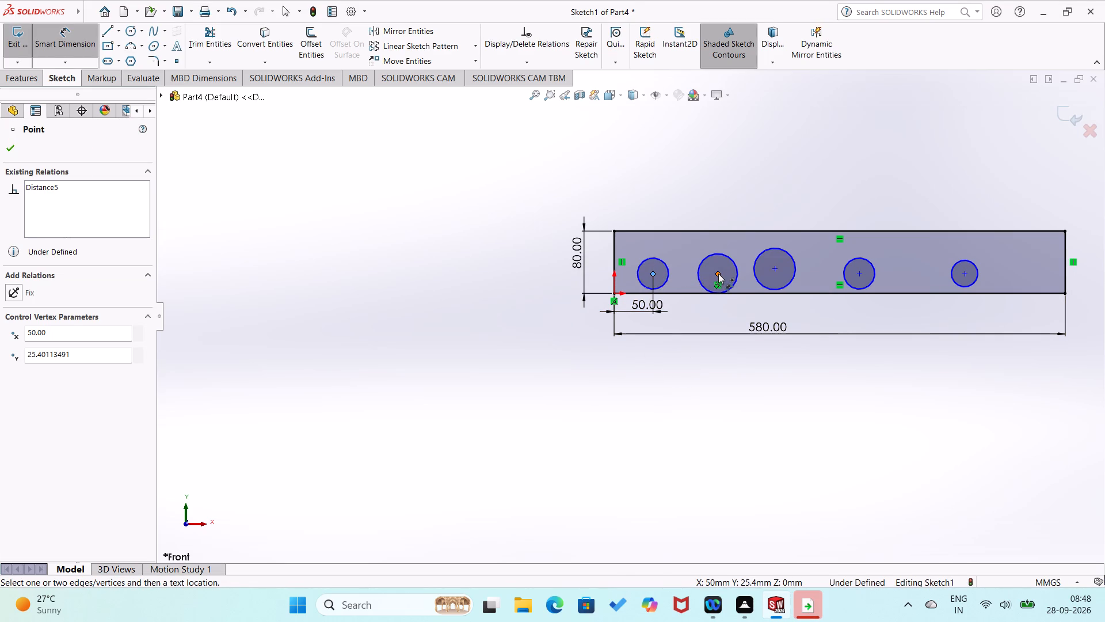
pyautogui.click(718, 274)
pyautogui.click(707, 309)
pyautogui.write('50')
pyautogui.press('Return')
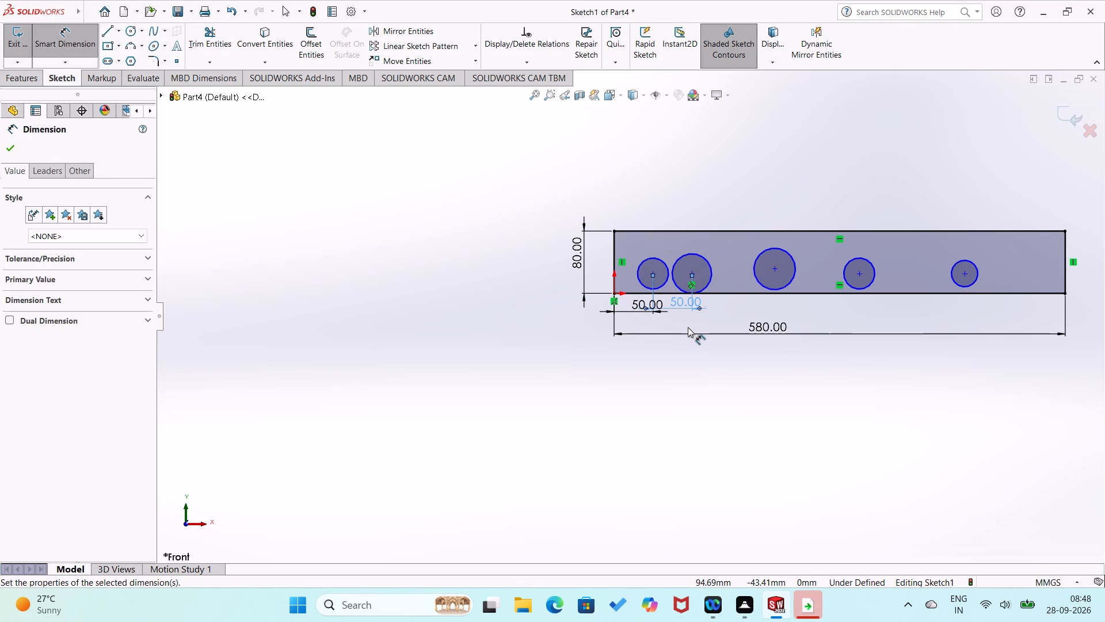
pyautogui.doubleClick(683, 306)
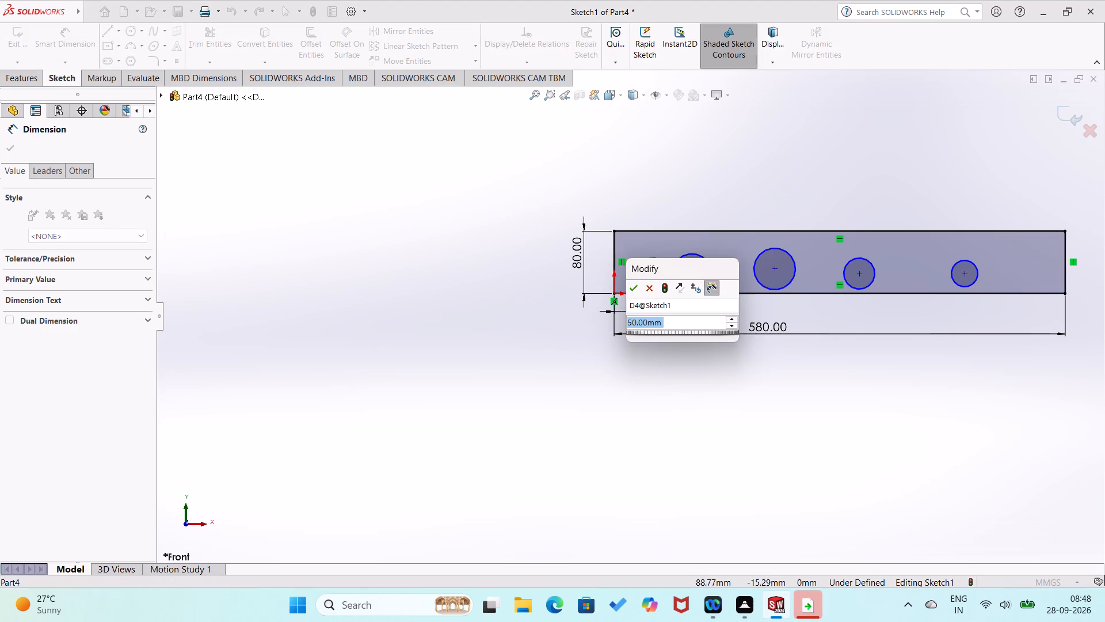
pyautogui.write('120')
pyautogui.press('Return')
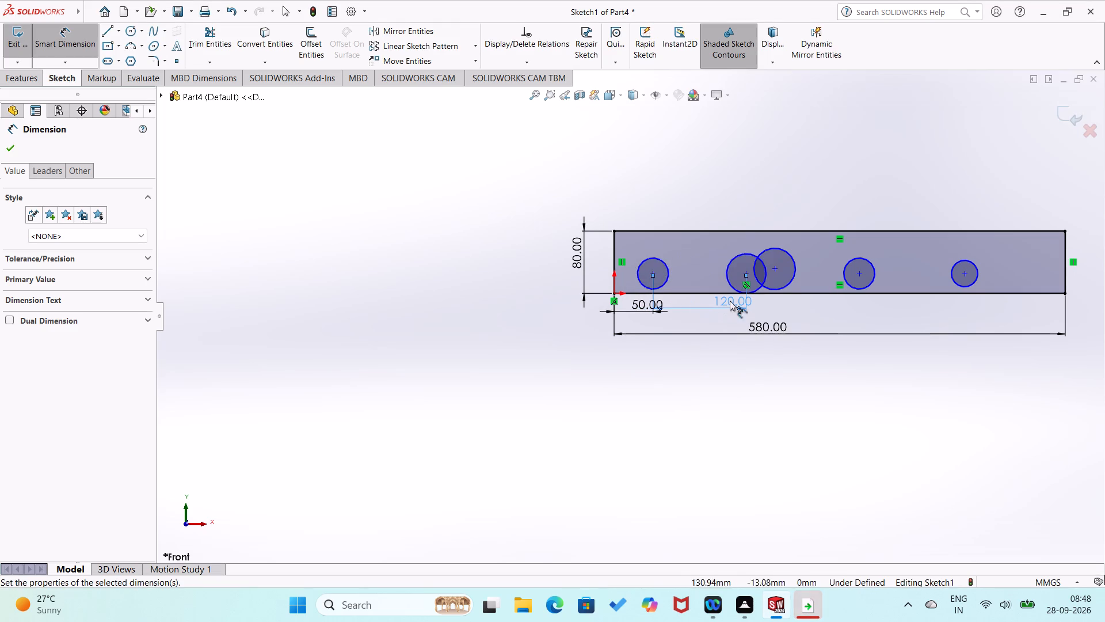
pyautogui.click(705, 350)
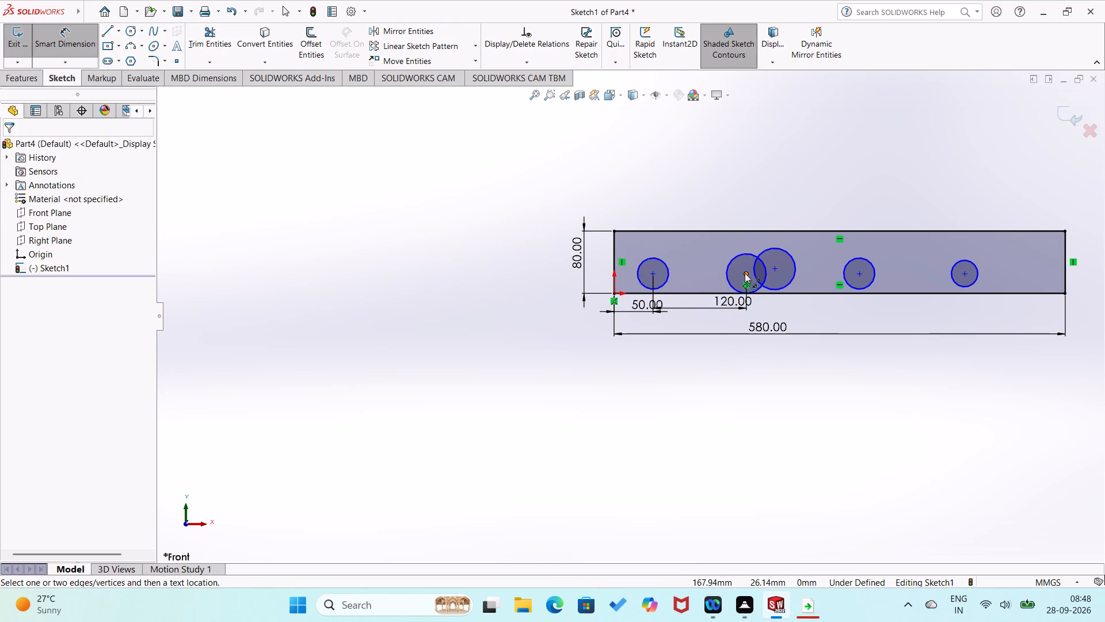
# Dimension the distance between the second and third circle centres as 120 mm.
pyautogui.click(745, 273)
pyautogui.click(776, 270)
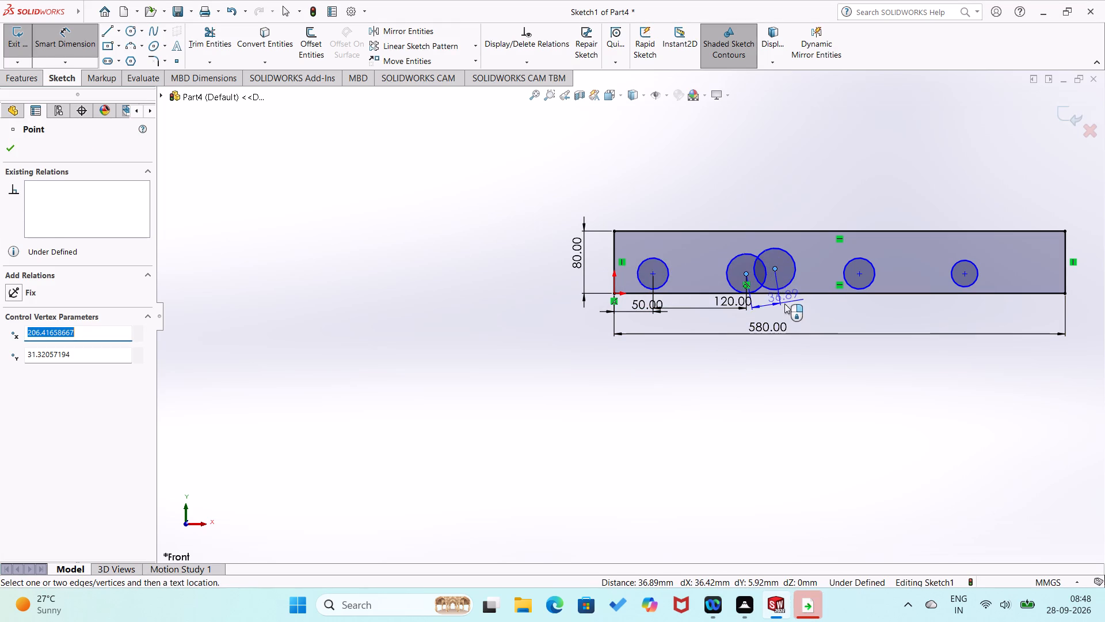
pyautogui.click(784, 307)
pyautogui.write('120')
pyautogui.press('Return')
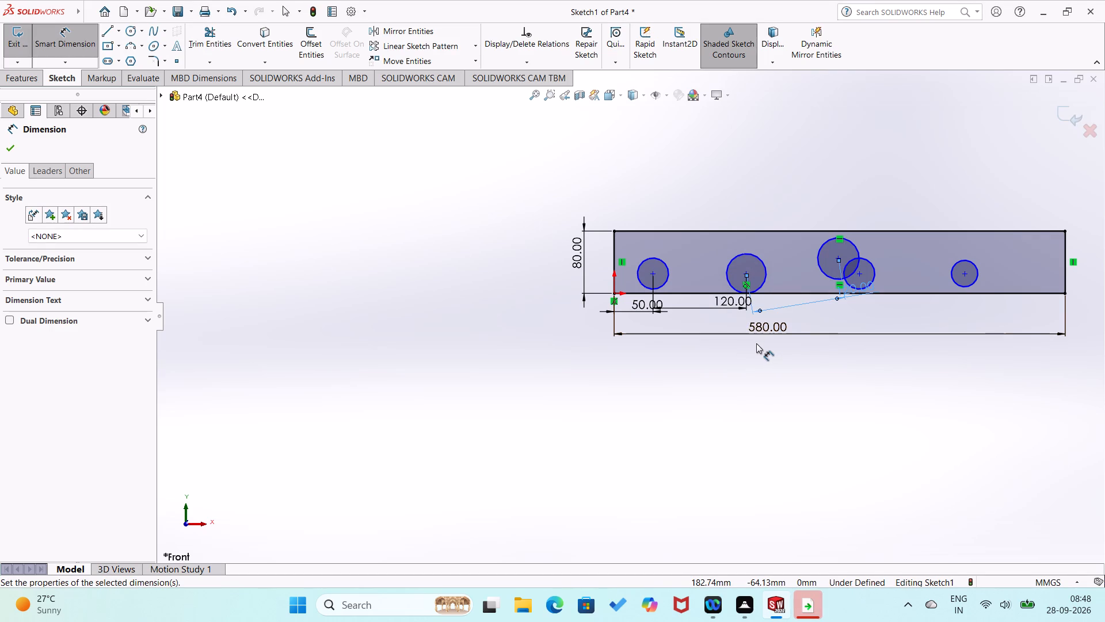
pyautogui.click(751, 359)
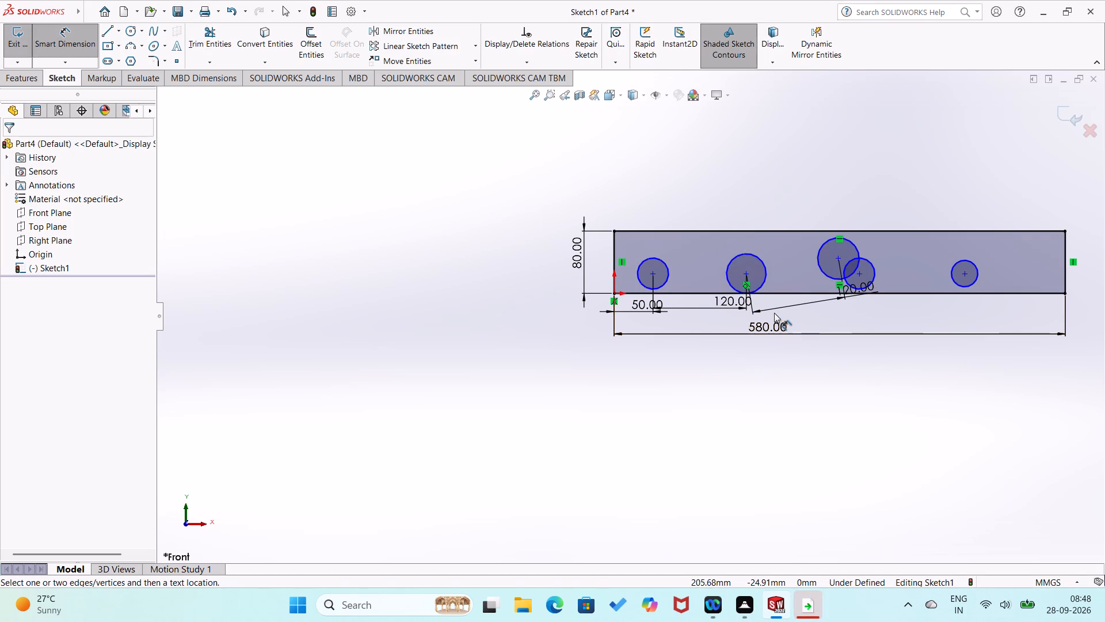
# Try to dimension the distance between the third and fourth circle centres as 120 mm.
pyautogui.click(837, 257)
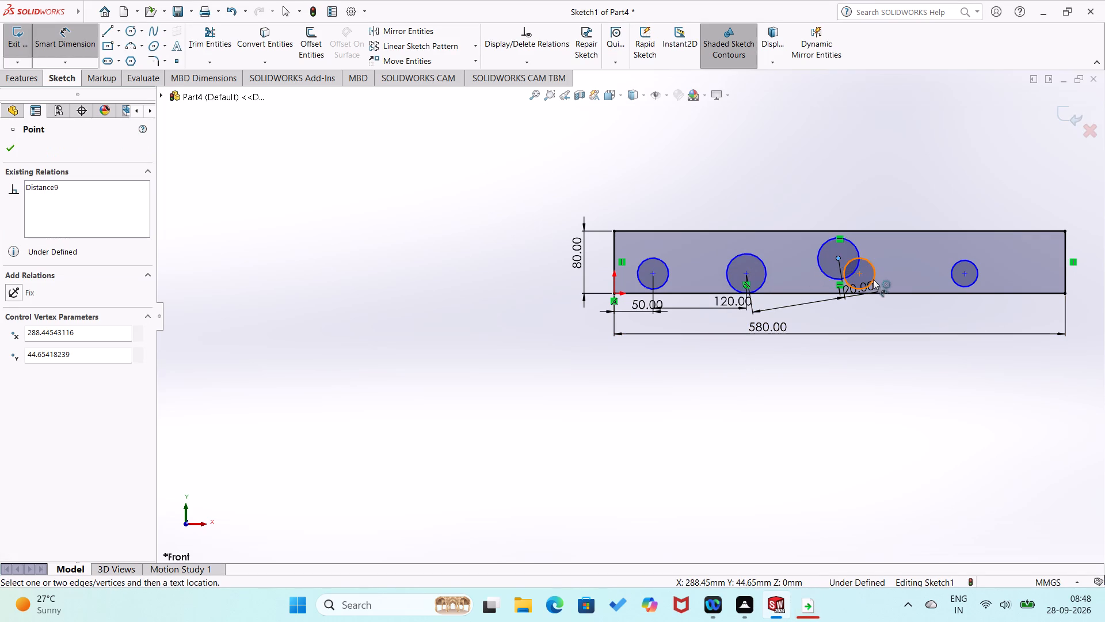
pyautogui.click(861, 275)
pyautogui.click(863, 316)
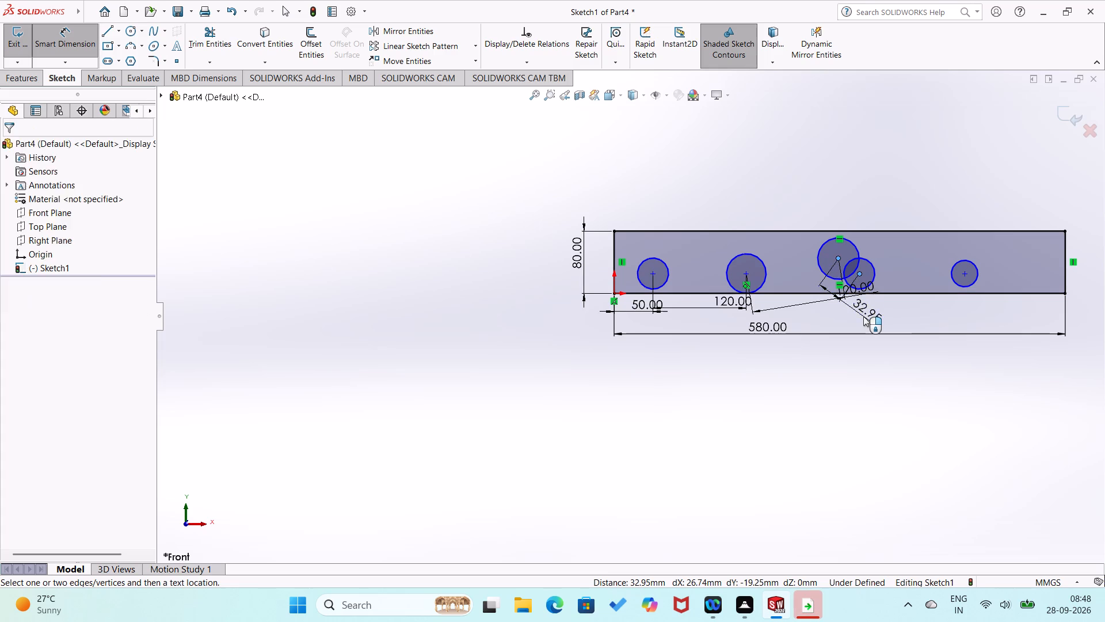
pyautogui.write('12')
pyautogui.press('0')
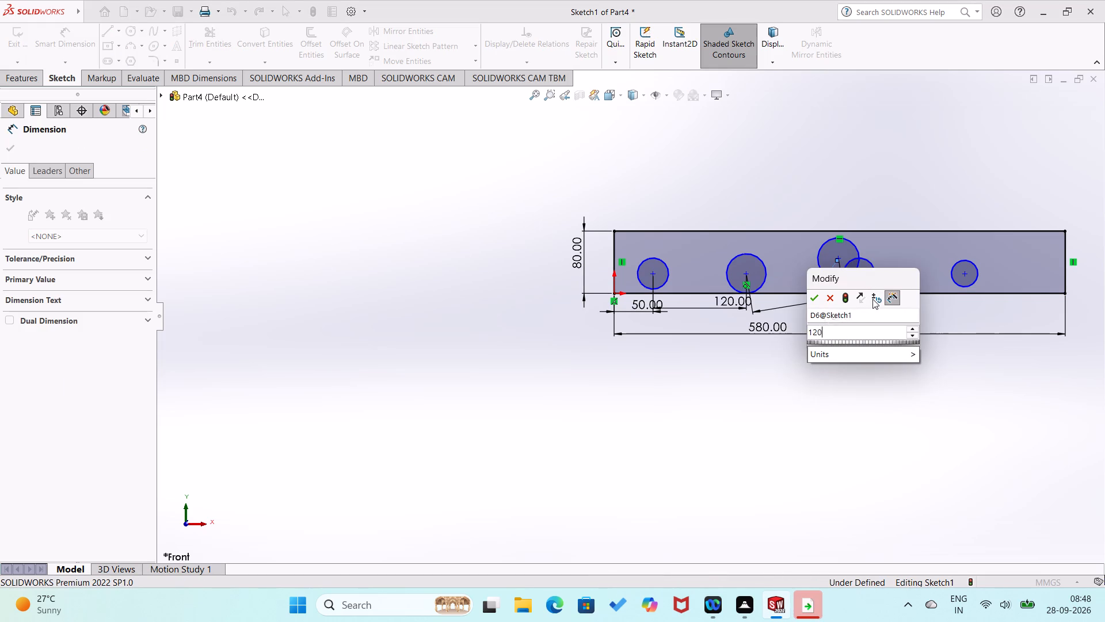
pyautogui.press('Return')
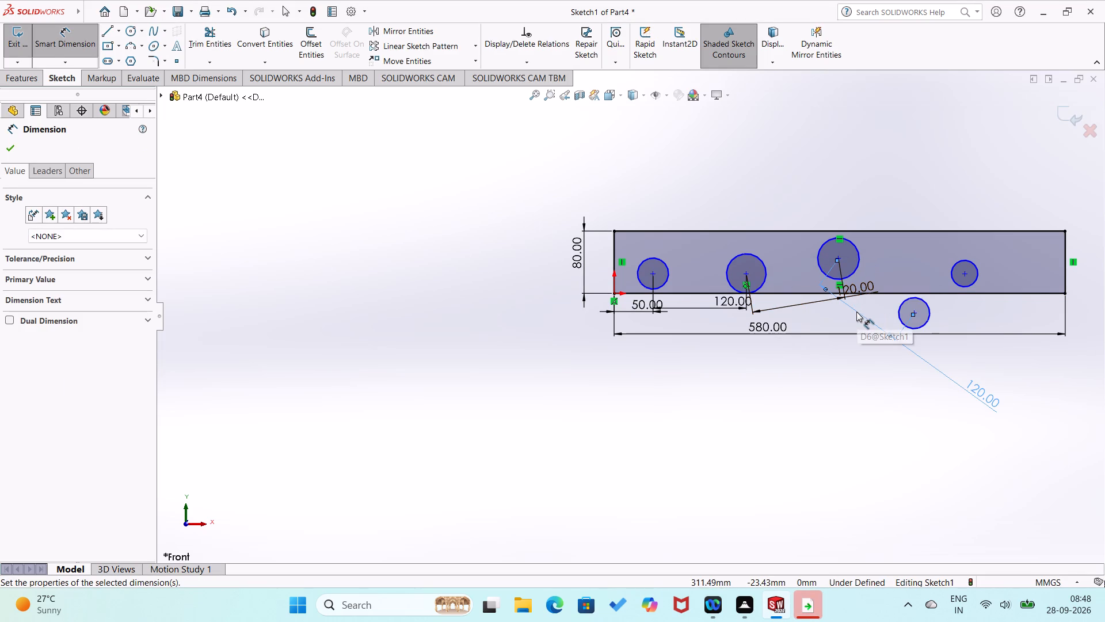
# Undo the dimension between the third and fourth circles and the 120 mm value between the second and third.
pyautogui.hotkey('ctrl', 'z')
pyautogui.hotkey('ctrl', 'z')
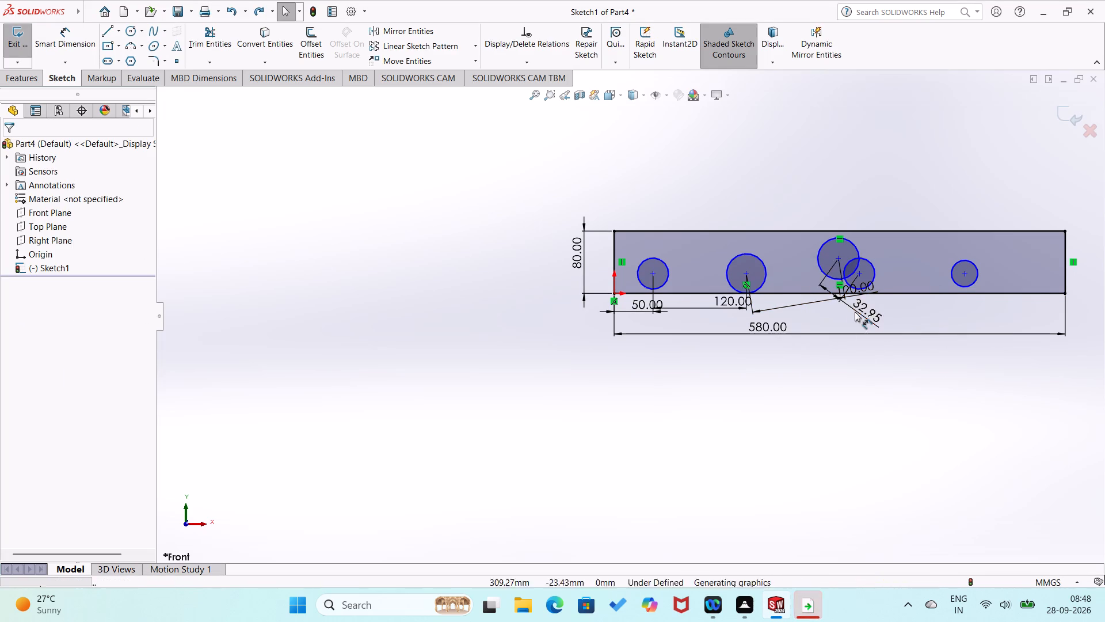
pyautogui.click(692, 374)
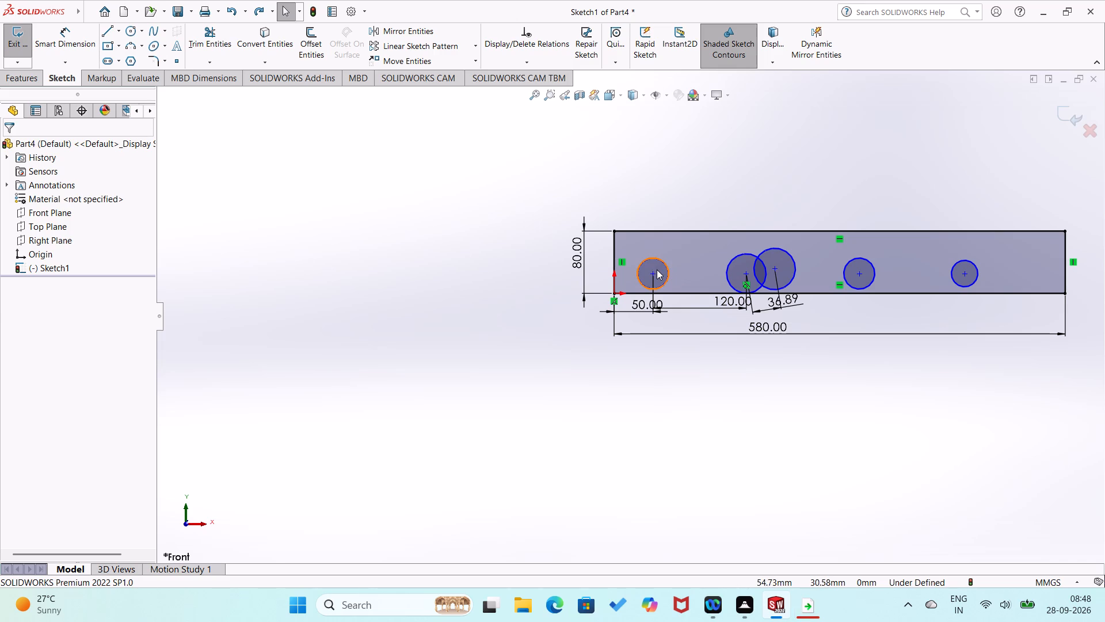
# Add a Horizontal relation between the midpoint of the rectangle's left edge and all five circle centres.
pyautogui.click(614, 261)
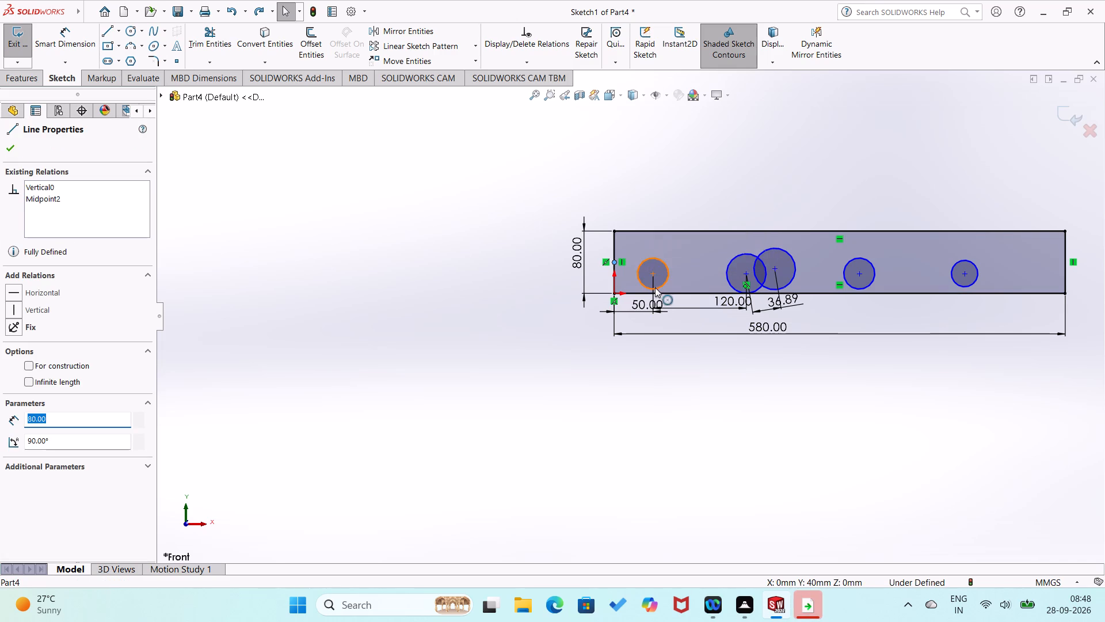
pyautogui.keyDown('ctrl'); pyautogui.click(651, 273); pyautogui.keyUp('ctrl')
pyautogui.keyDown('ctrl'); pyautogui.click(744, 276); pyautogui.keyUp('ctrl')
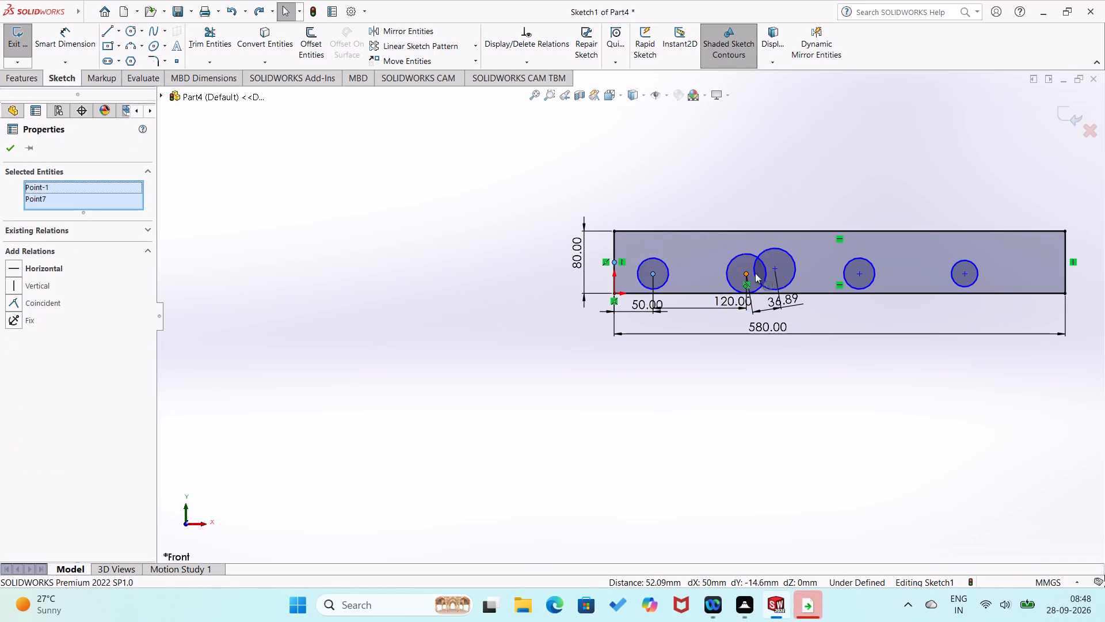
pyautogui.keyDown('ctrl'); pyautogui.click(775, 268); pyautogui.keyUp('ctrl')
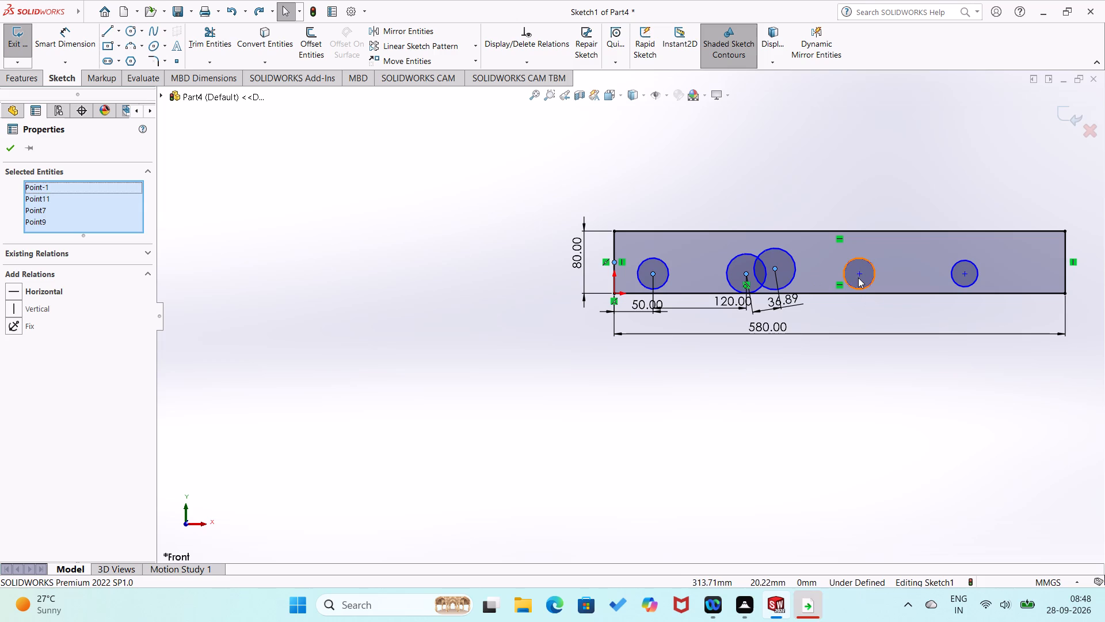
pyautogui.keyDown('ctrl'); pyautogui.click(858, 275); pyautogui.keyUp('ctrl')
pyautogui.keyDown('ctrl'); pyautogui.click(966, 275); pyautogui.keyUp('ctrl')
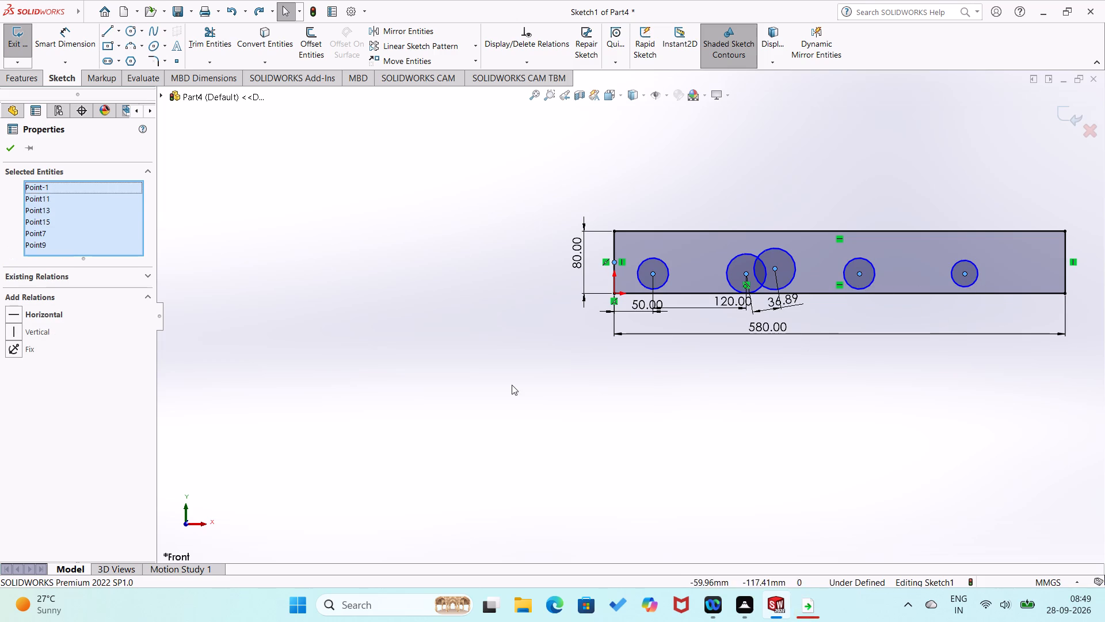
pyautogui.click(12, 316)
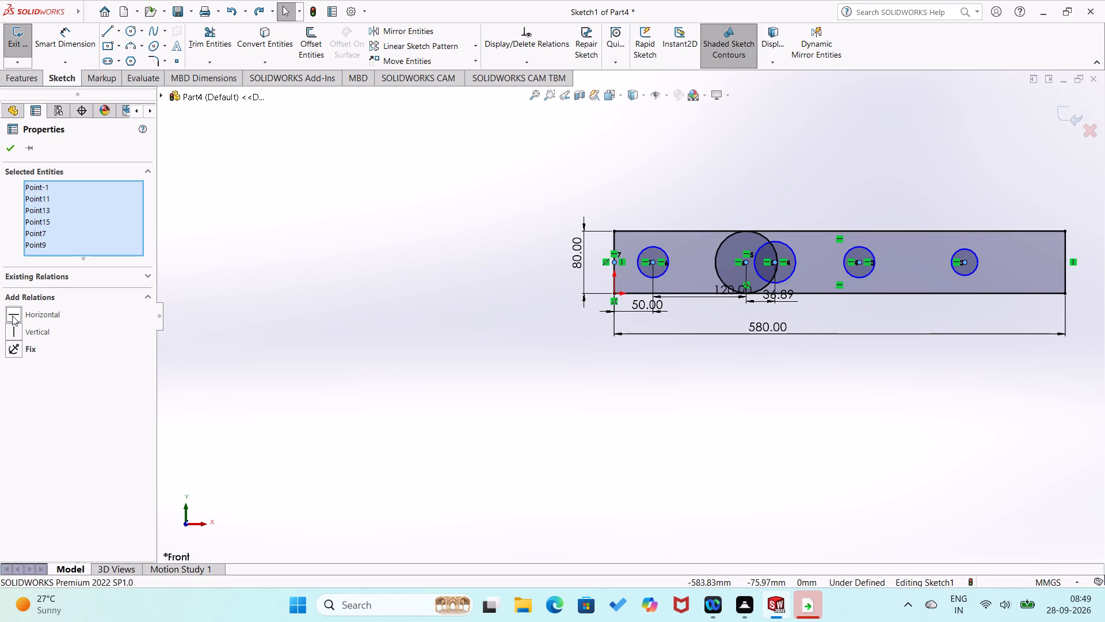
pyautogui.click(258, 414)
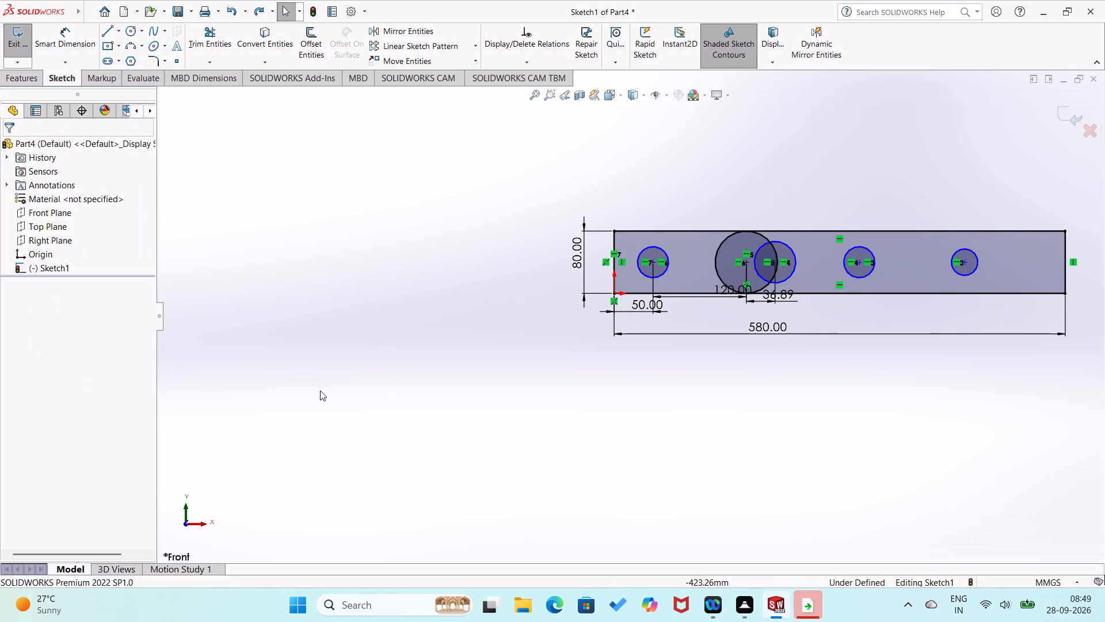
# Set the distance between the second and third circle centres to 120 mm.
pyautogui.doubleClick(769, 291)
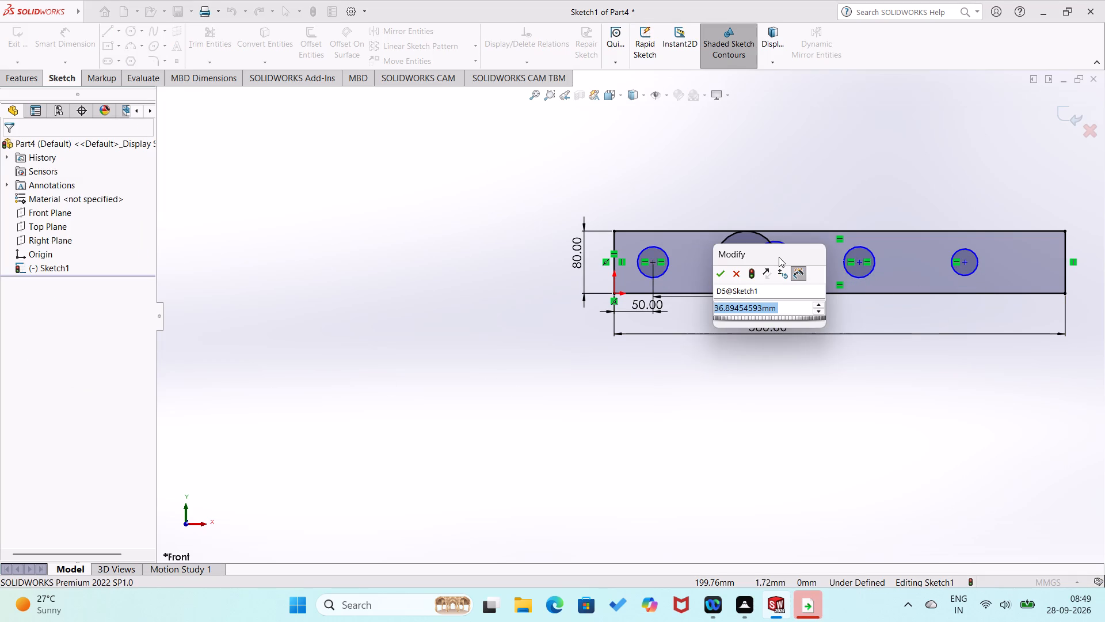
pyautogui.write('120')
pyautogui.press('Return')
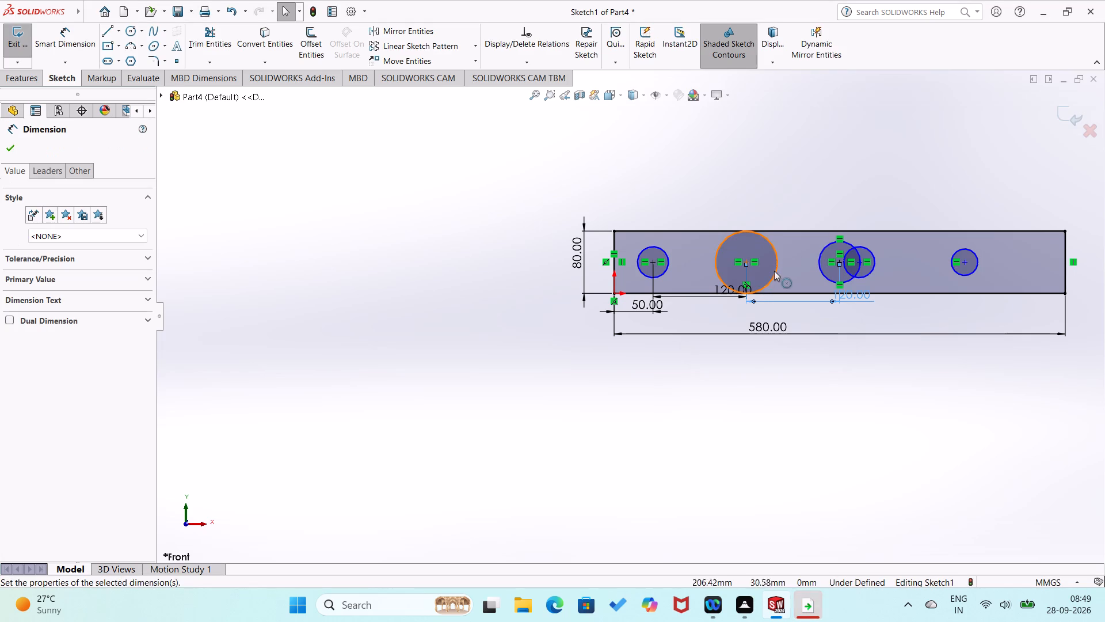
pyautogui.moveTo(805, 377); pyautogui.dragTo(810, 364)
# Dimension the distance between the third and fourth circle centres as 120 mm.
pyautogui.click(837, 261)
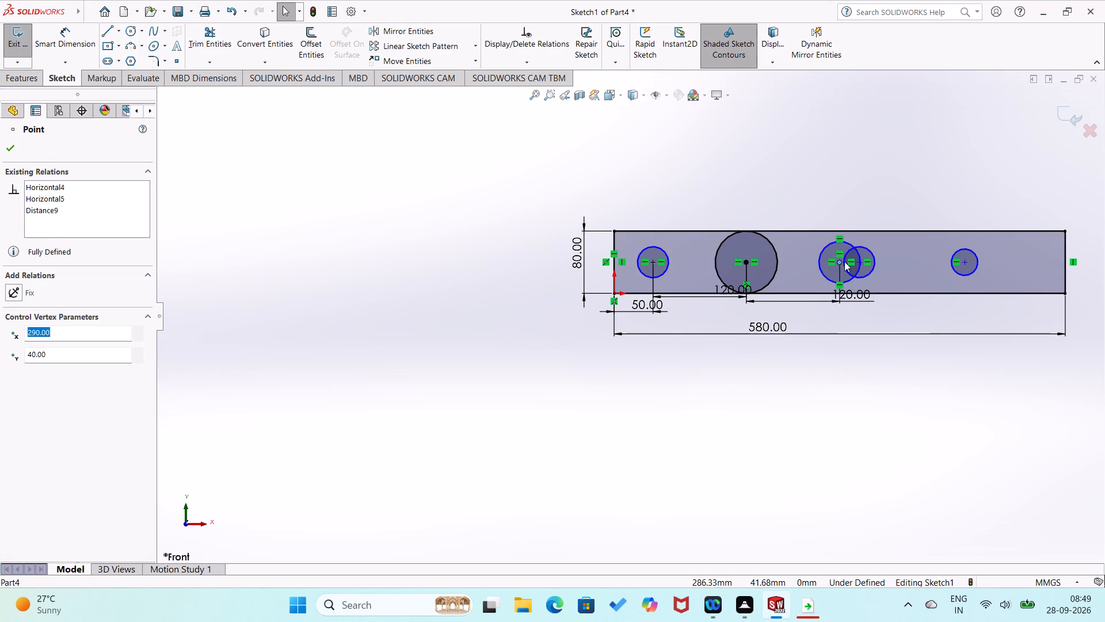
pyautogui.click(862, 263)
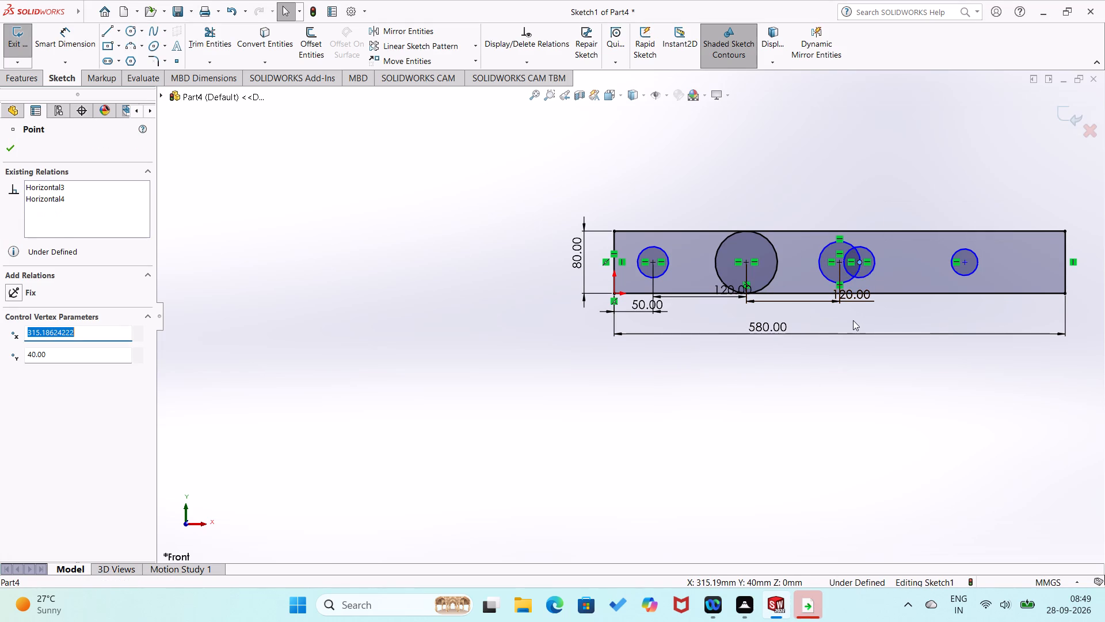
pyautogui.moveTo(683, 416); pyautogui.dragTo(692, 196, button='right')
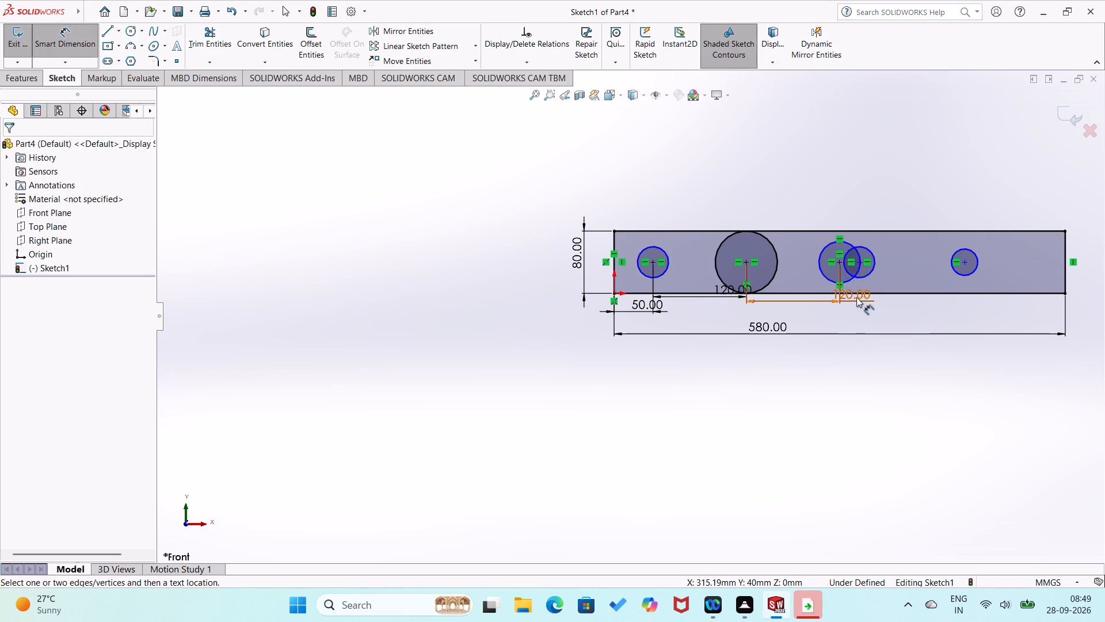
pyautogui.click(837, 264)
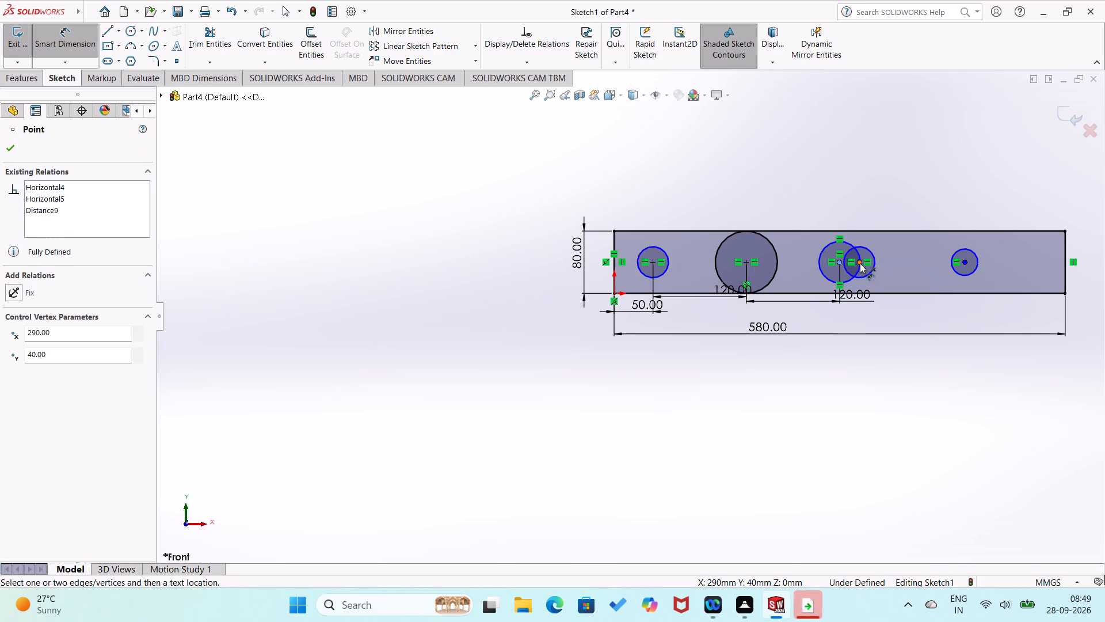
pyautogui.click(860, 263)
pyautogui.click(867, 318)
pyautogui.press('1')
pyautogui.press('2')
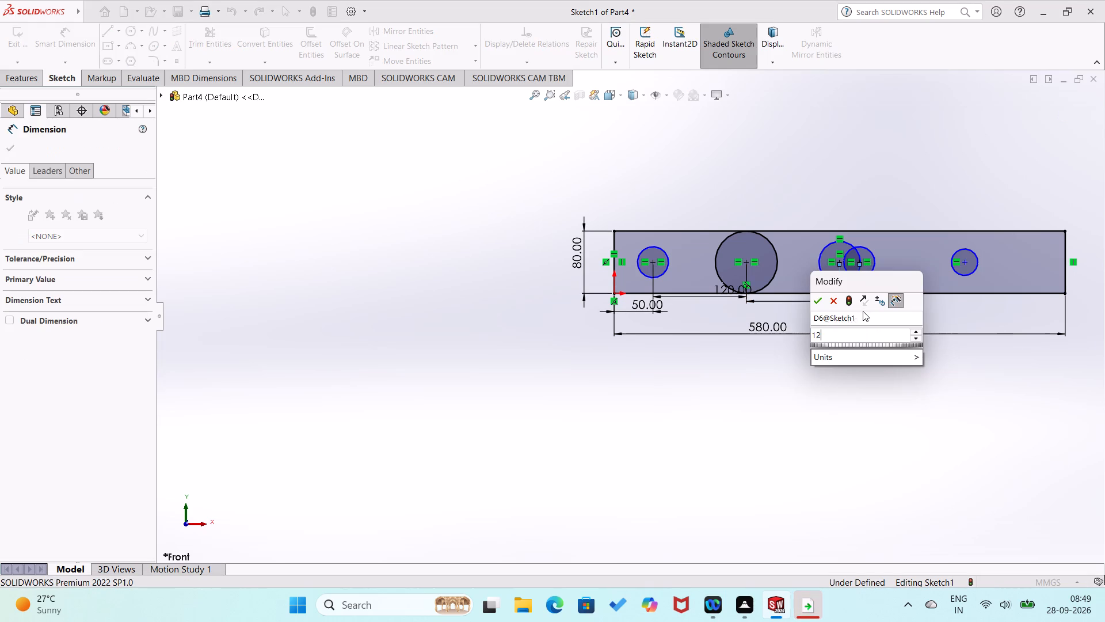
pyautogui.press('0')
pyautogui.press('Return')
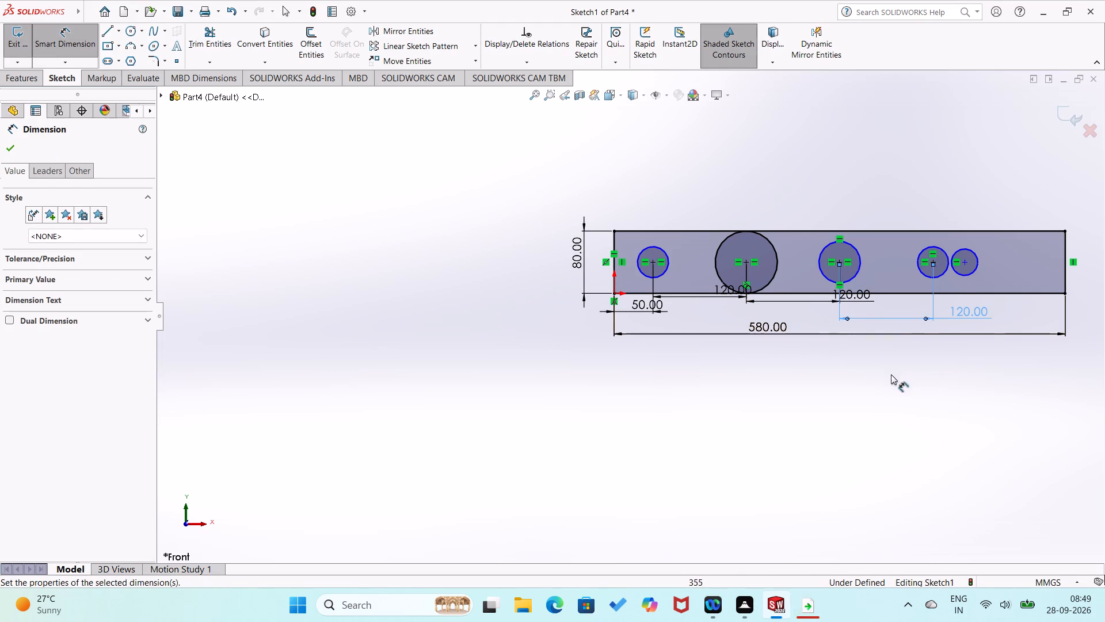
pyautogui.click(891, 374)
# Dimension the distance between the fourth and fifth circle centres as 120 mm.
pyautogui.click(935, 263)
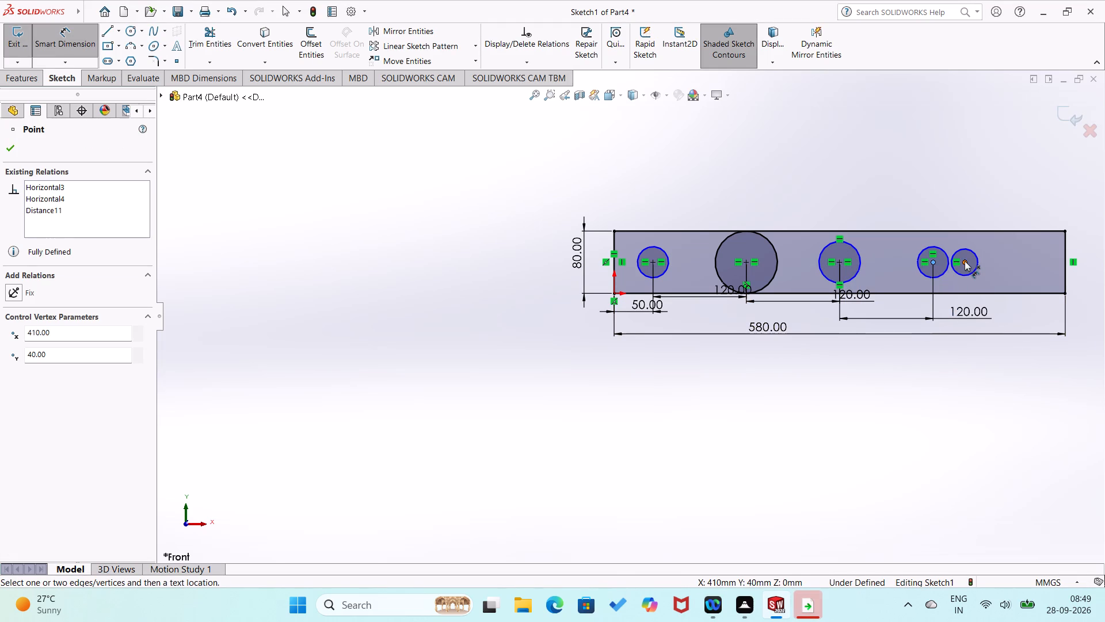
pyautogui.click(965, 261)
pyautogui.click(974, 303)
pyautogui.write('12')
pyautogui.press('0')
pyautogui.press('Return')
pyautogui.click(875, 385)
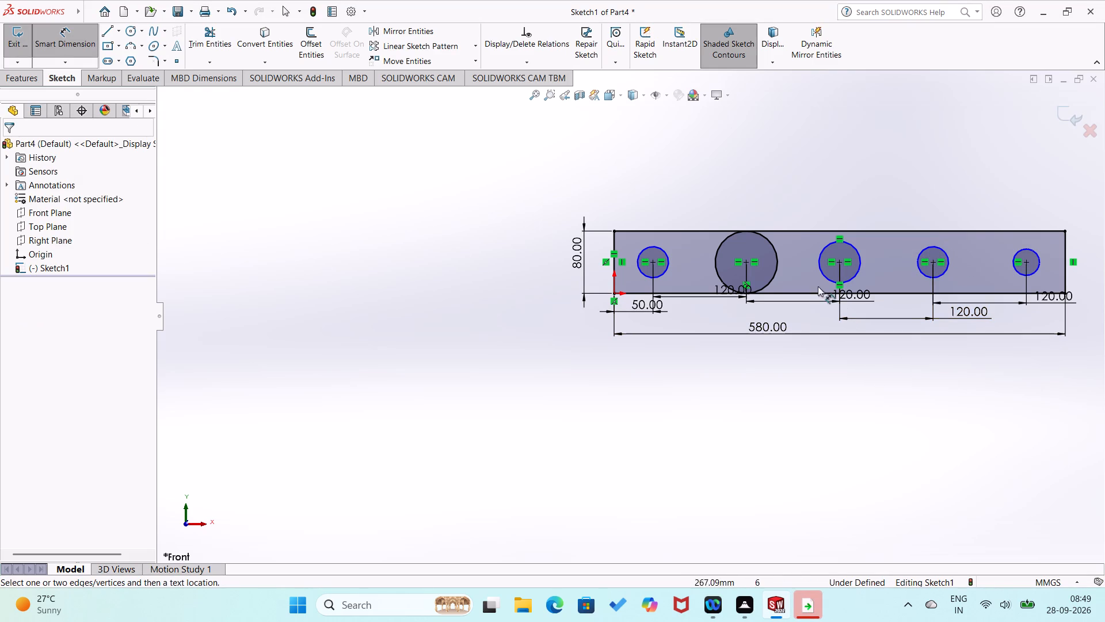
# Dimension the first circle's diameter as 25.2 mm.
pyautogui.click(664, 252)
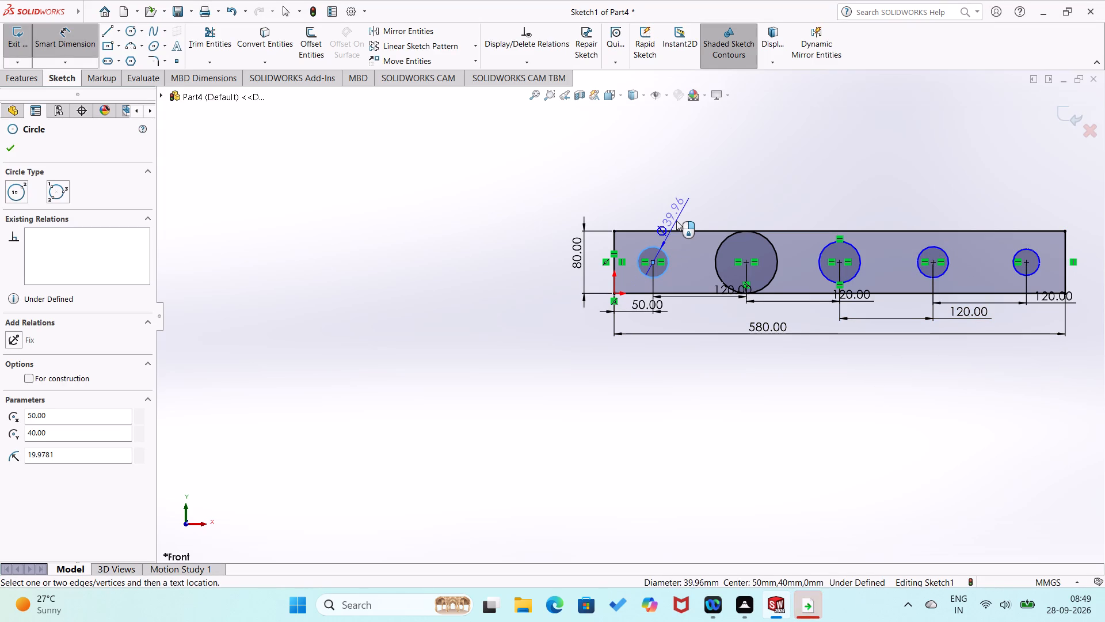
pyautogui.click(676, 221)
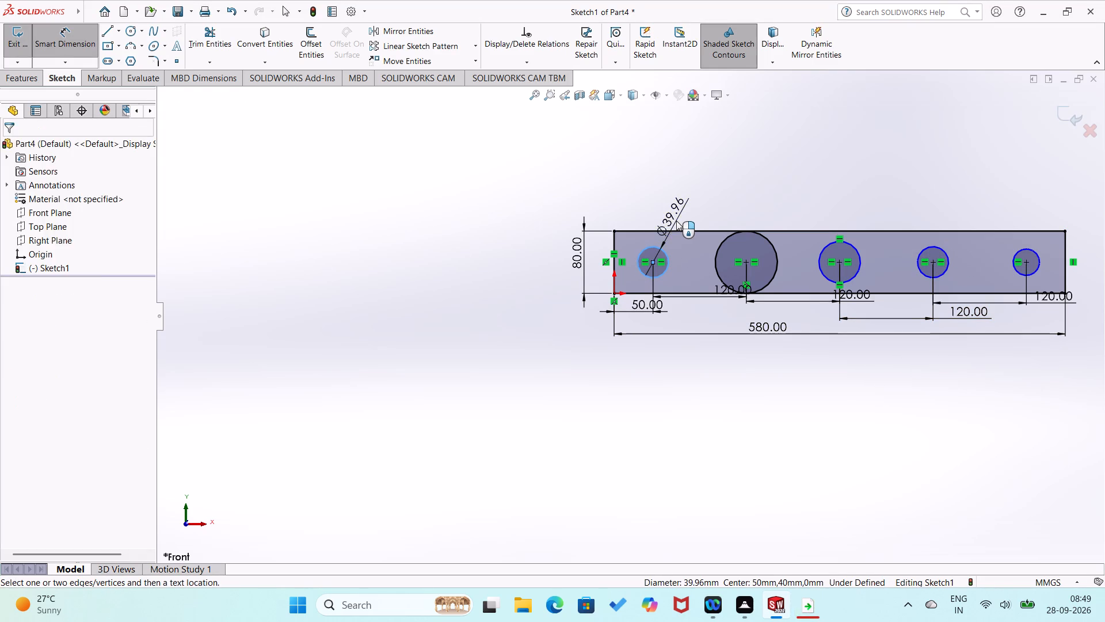
pyautogui.write('25.2')
pyautogui.press('Return')
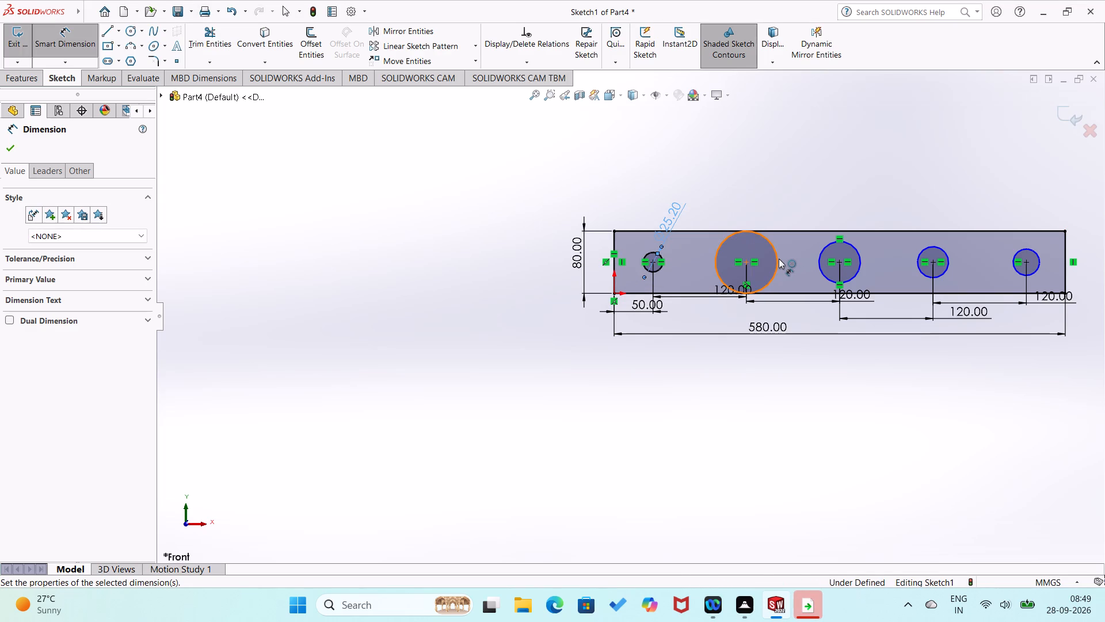
pyautogui.press('Escape')
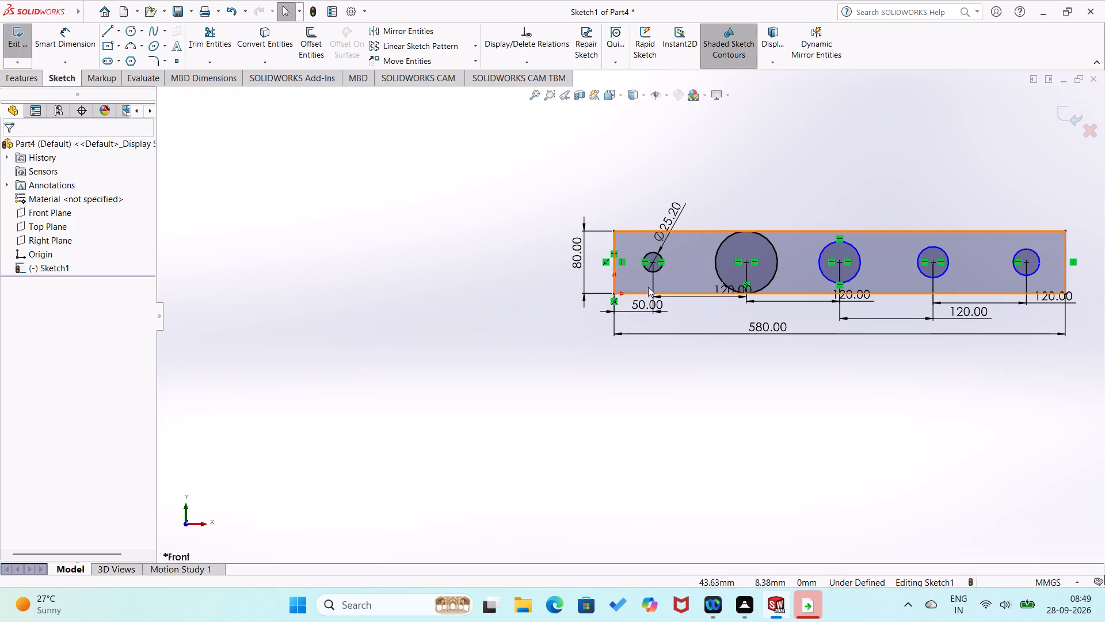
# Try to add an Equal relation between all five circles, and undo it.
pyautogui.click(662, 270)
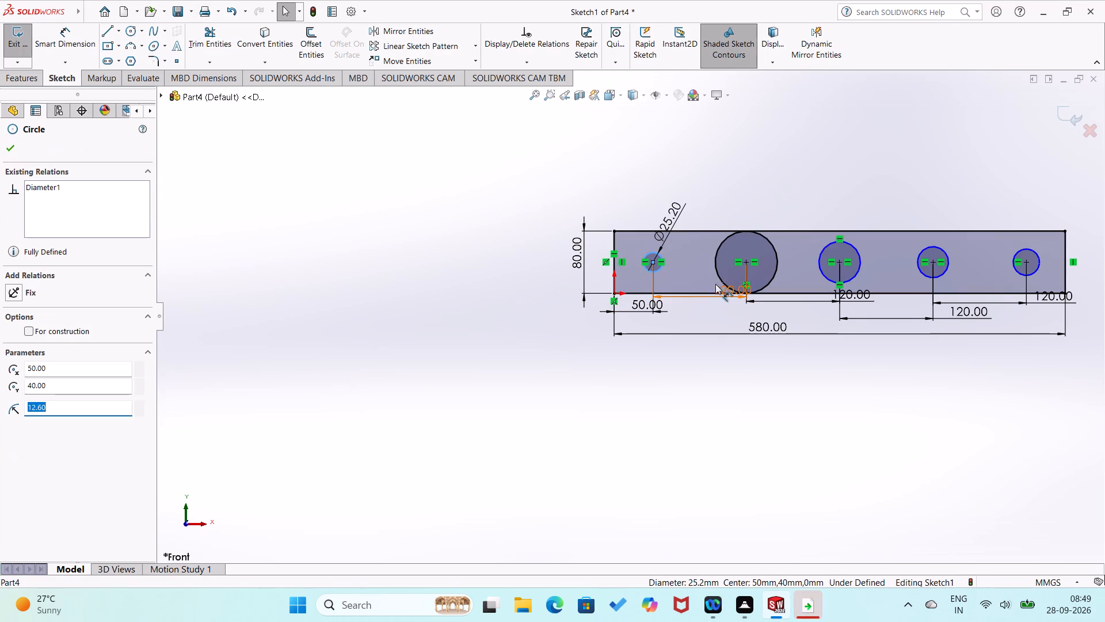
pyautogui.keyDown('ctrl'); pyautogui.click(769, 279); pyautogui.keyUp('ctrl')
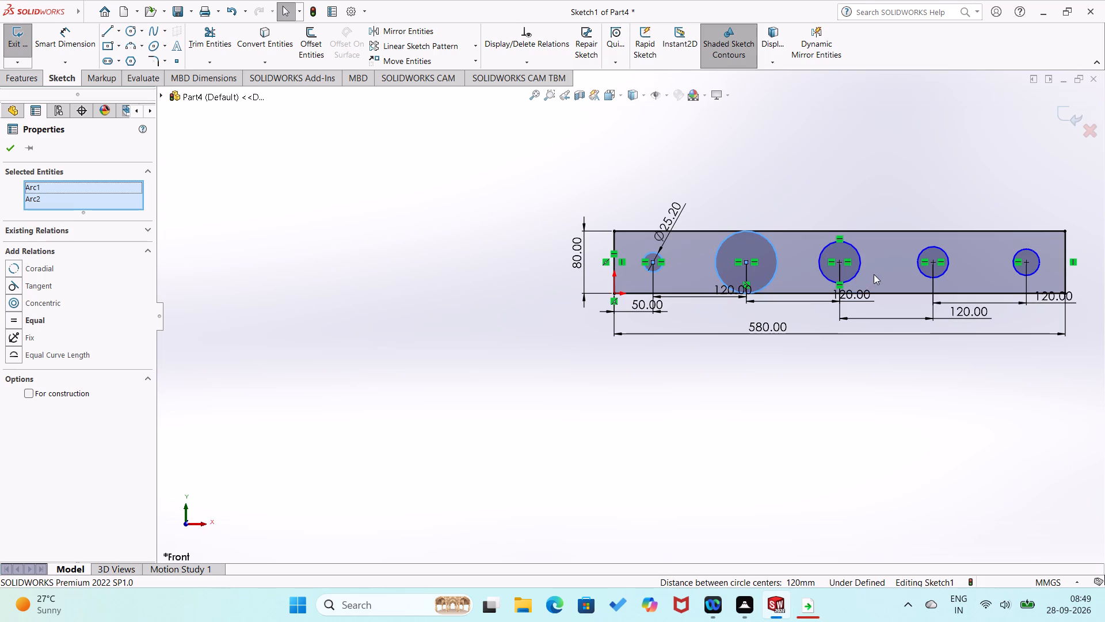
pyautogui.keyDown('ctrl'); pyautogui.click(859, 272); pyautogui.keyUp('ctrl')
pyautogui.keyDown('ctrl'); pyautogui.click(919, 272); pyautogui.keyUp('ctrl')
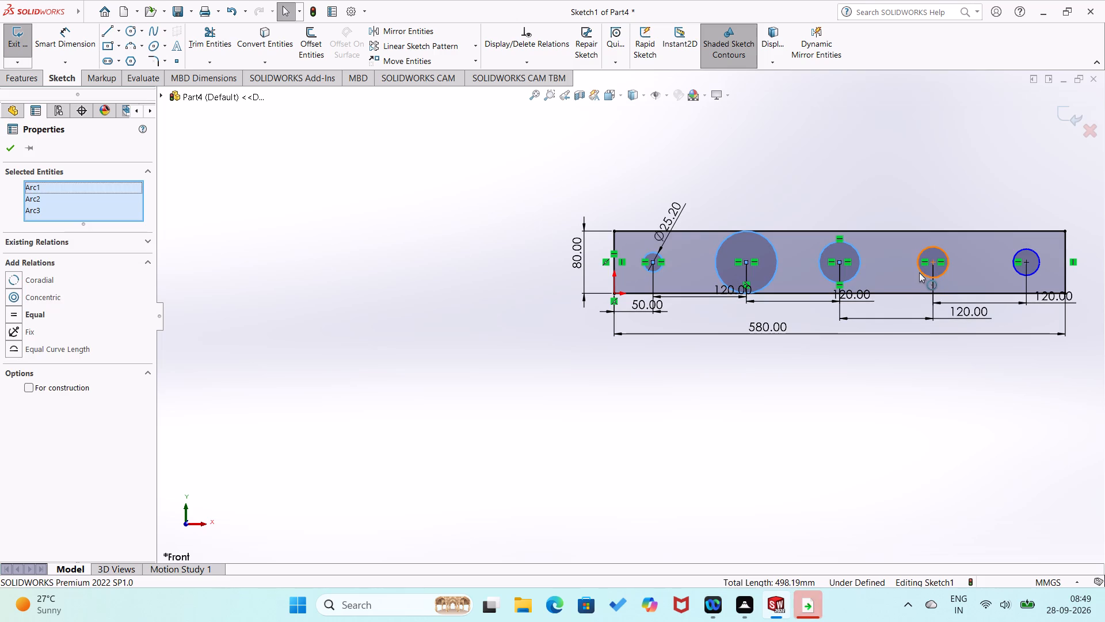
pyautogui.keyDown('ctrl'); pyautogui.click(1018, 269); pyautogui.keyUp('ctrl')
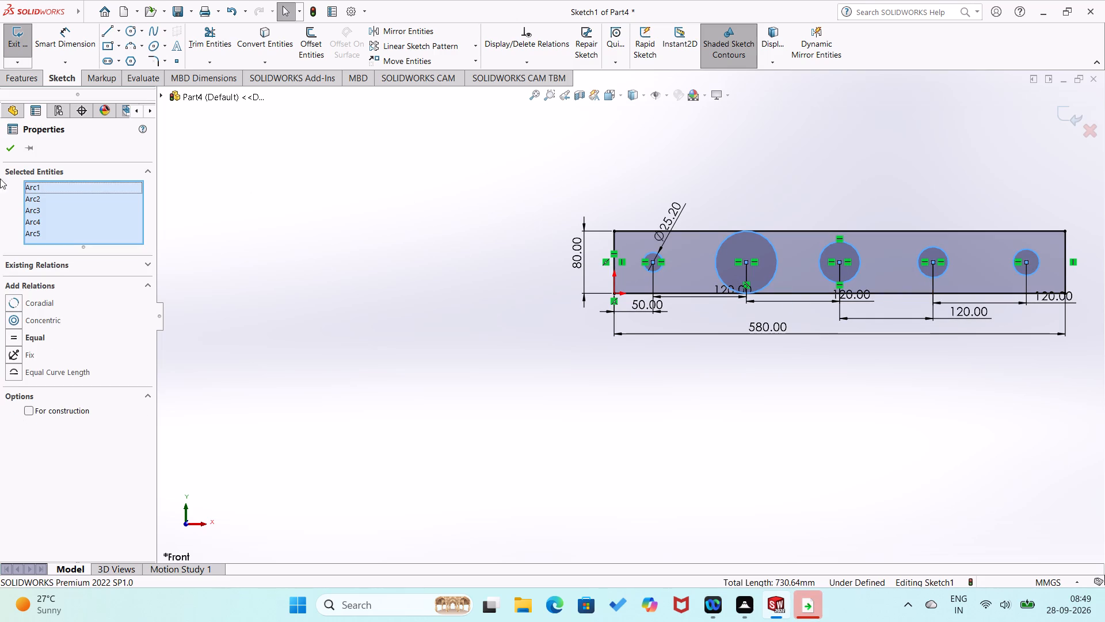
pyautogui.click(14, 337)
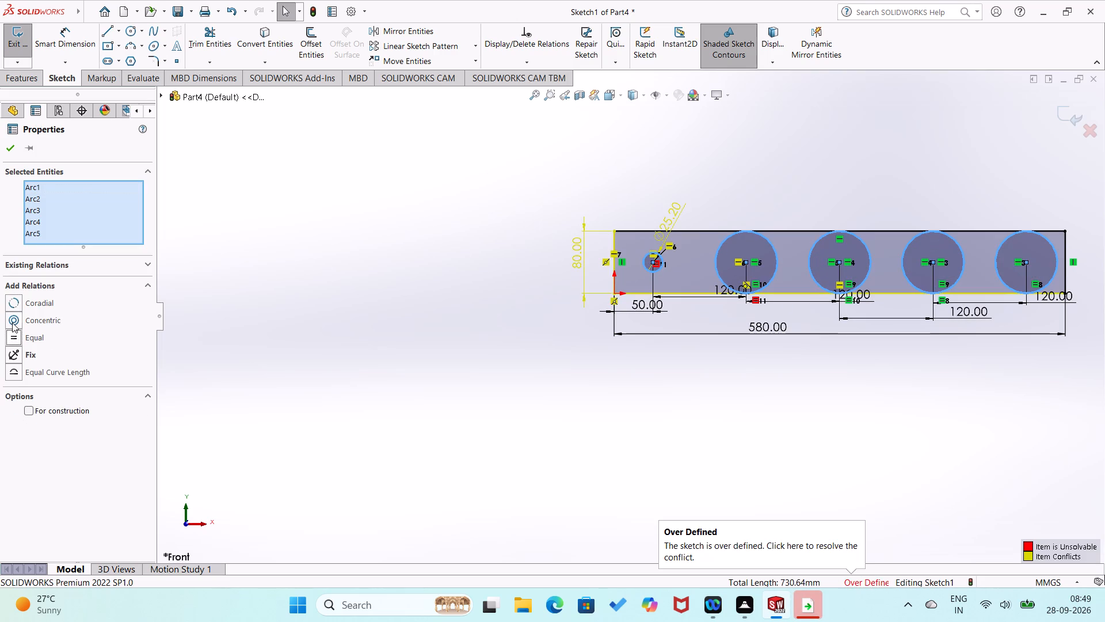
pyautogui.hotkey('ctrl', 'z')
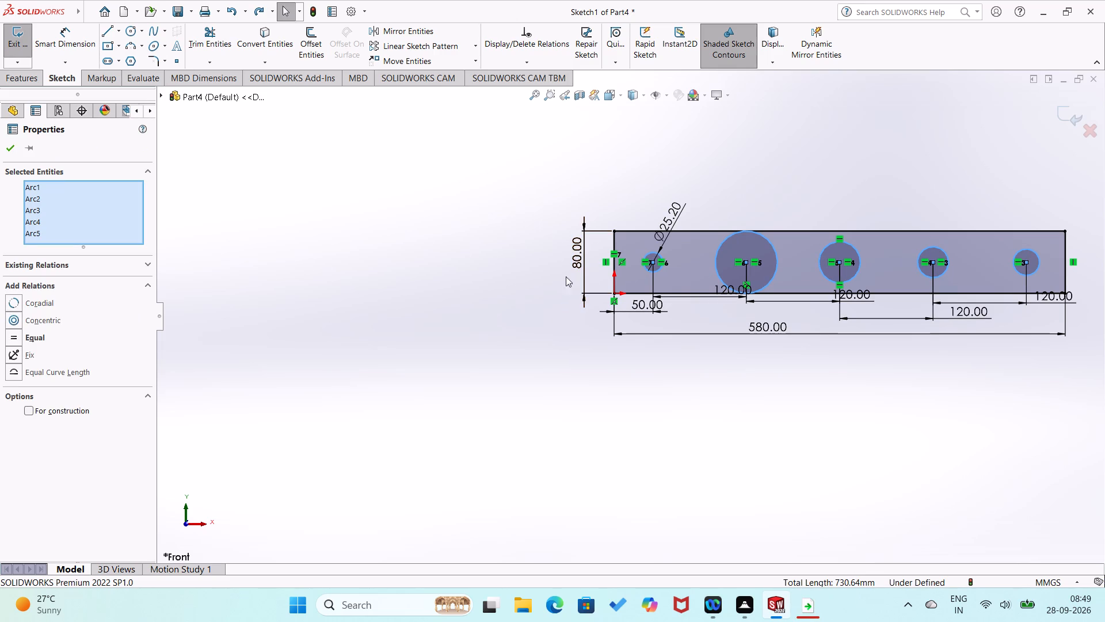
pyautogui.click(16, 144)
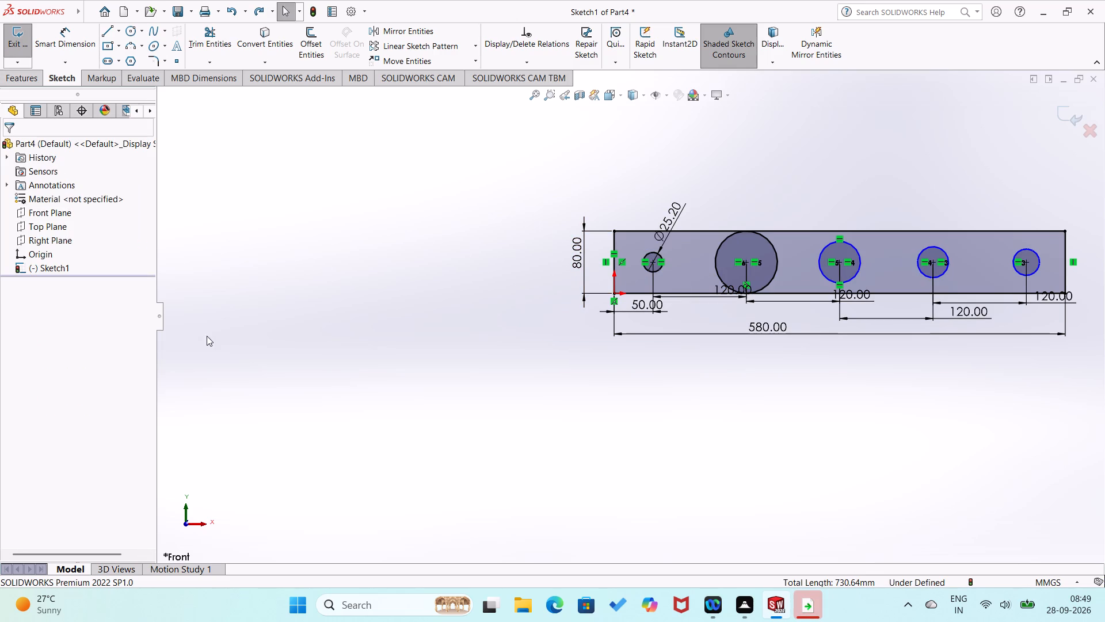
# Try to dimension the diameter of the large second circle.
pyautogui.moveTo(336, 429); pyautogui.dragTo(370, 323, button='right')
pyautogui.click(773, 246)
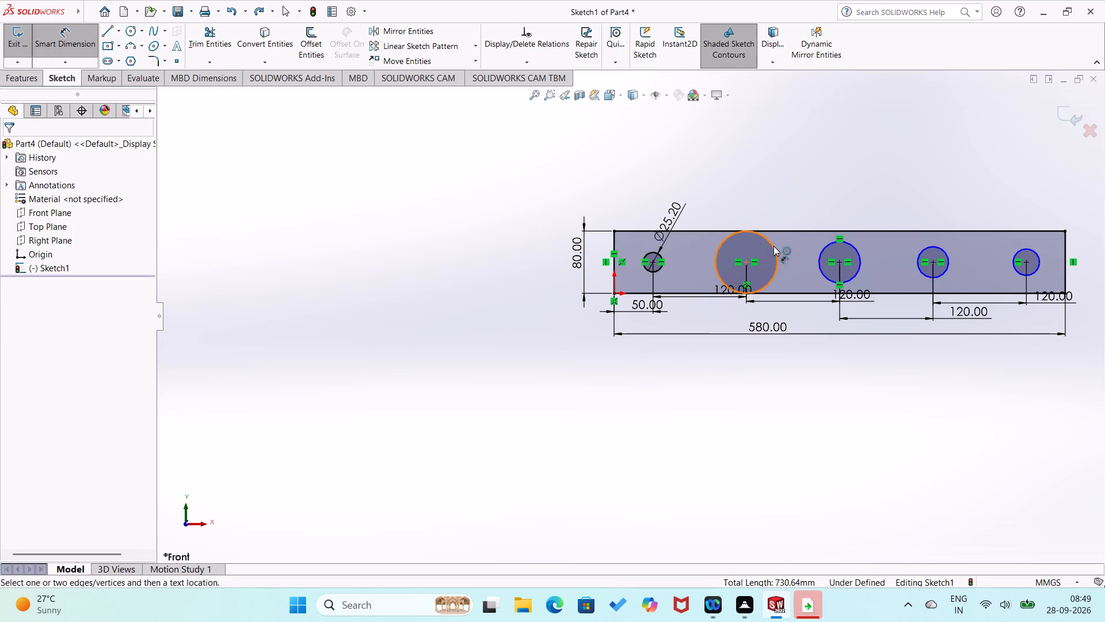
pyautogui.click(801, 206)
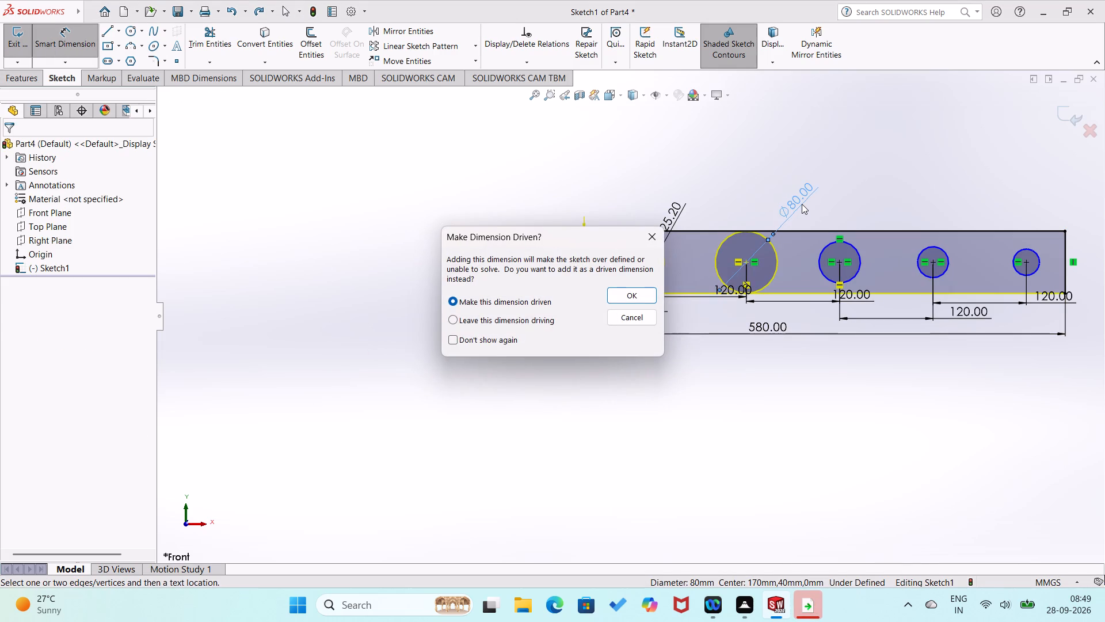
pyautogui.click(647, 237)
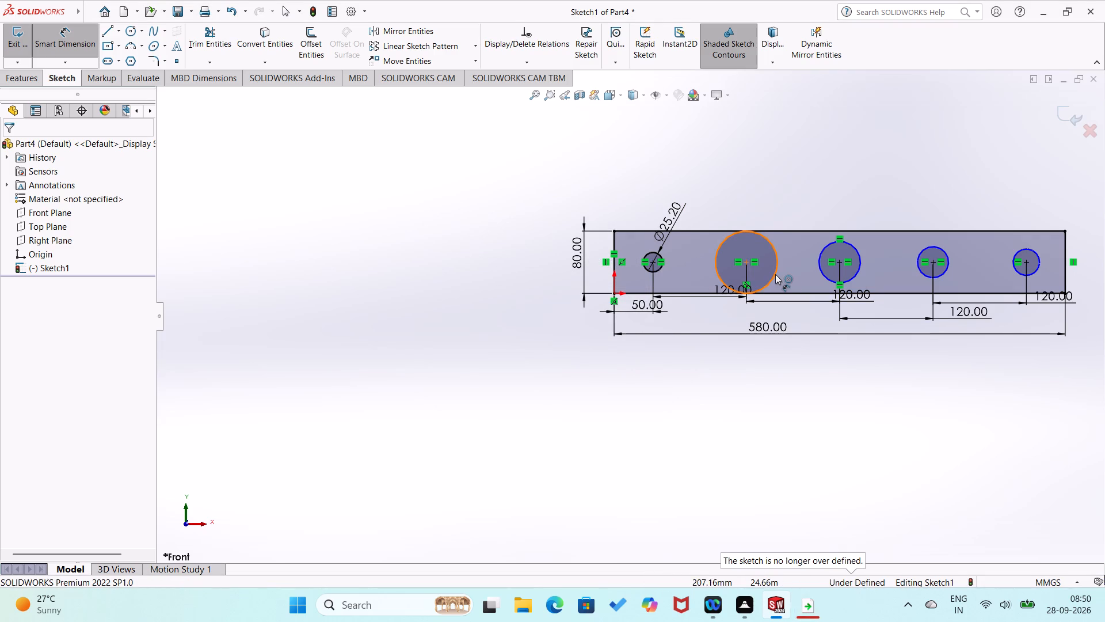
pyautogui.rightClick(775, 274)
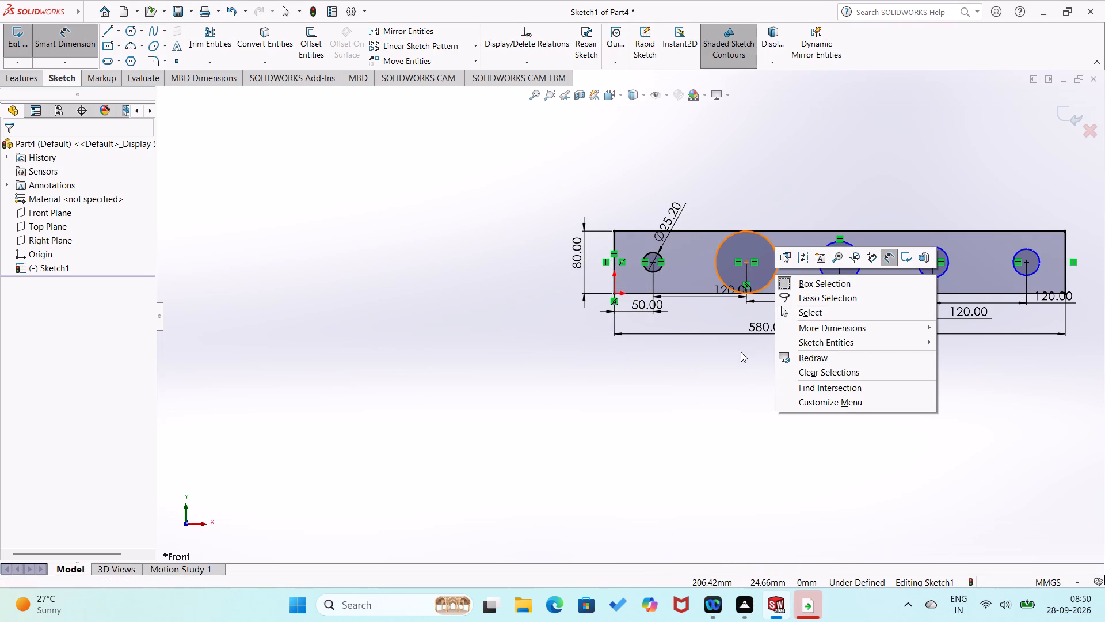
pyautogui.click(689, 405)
# Dimension the third circle's diameter as 25.2 mm.
pyautogui.click(858, 270)
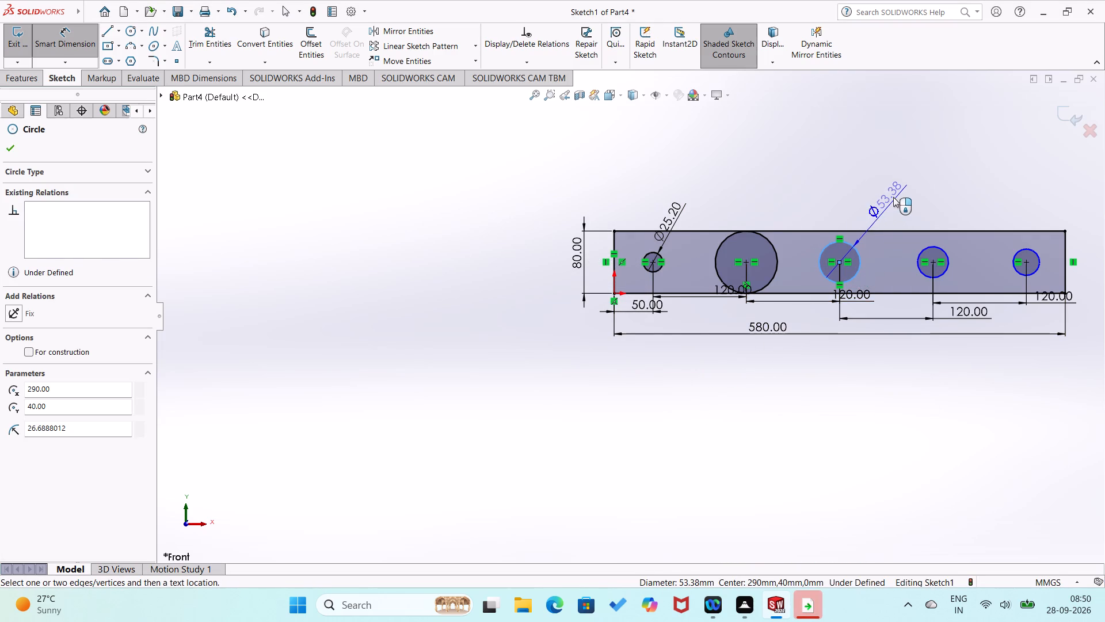
pyautogui.click(893, 197)
pyautogui.write('25')
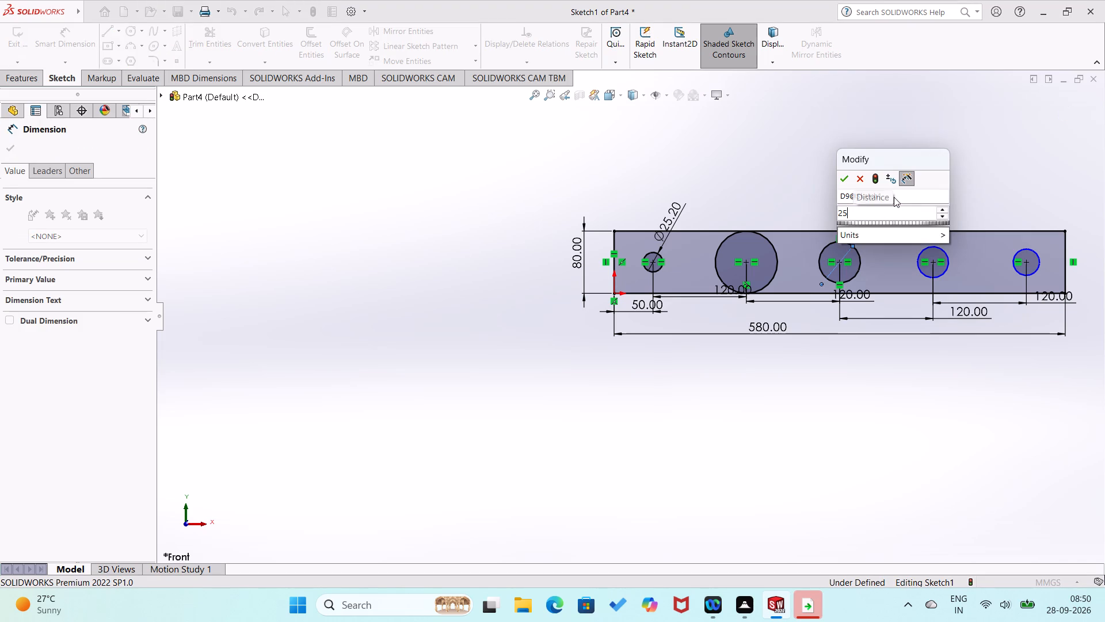
pyautogui.write('.2')
pyautogui.press('Return')
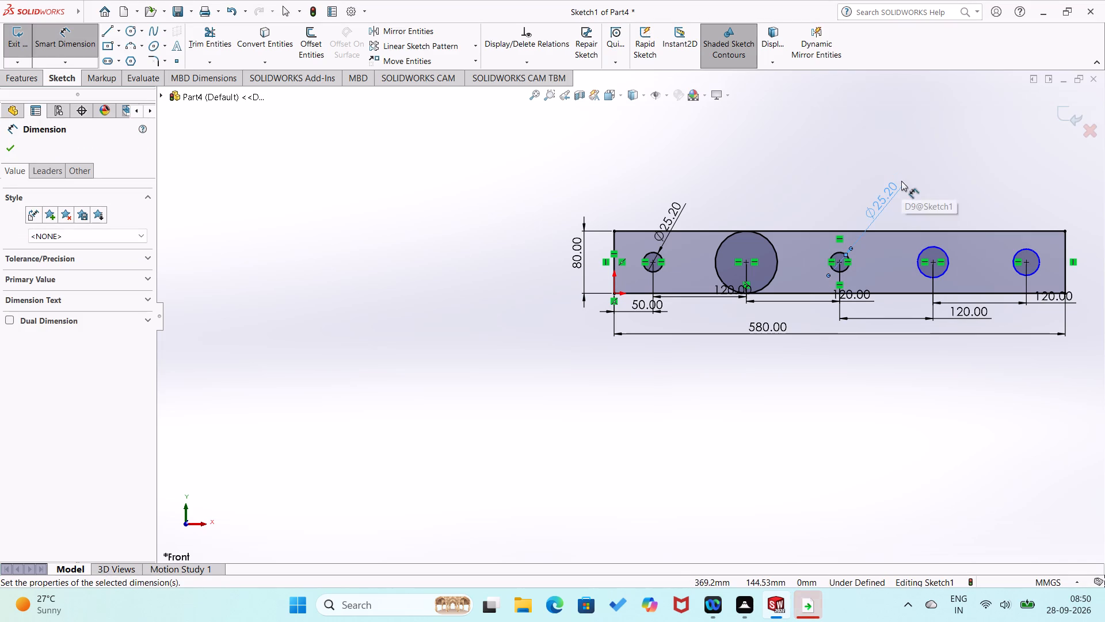
# Dimension the fourth circle's diameter as 25.2 mm.
pyautogui.click(940, 245)
pyautogui.click(960, 204)
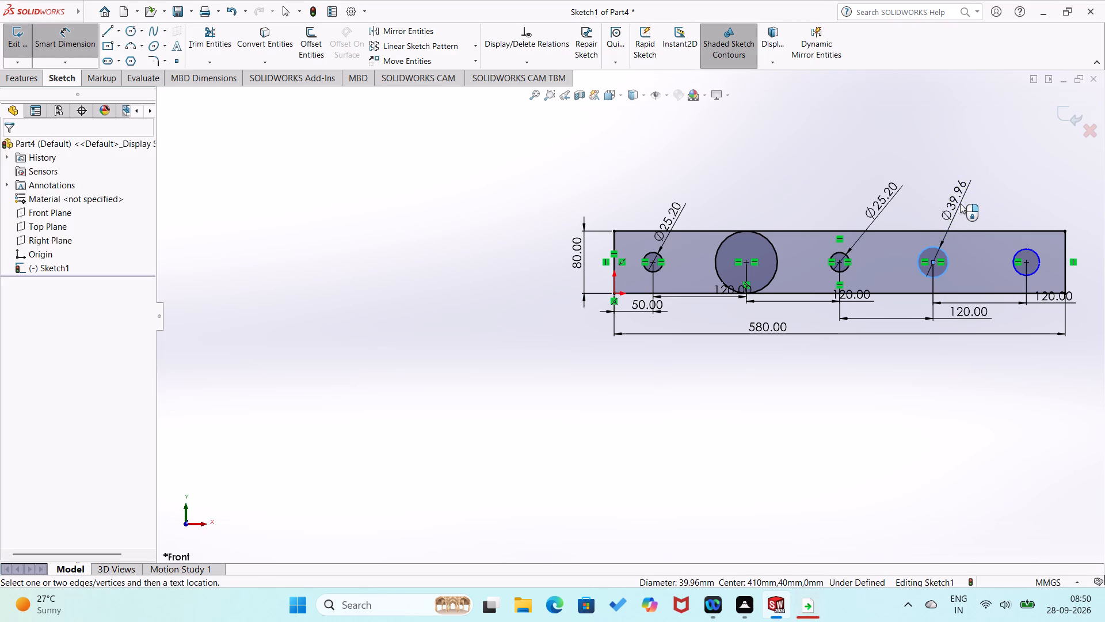
pyautogui.write('25.2')
pyautogui.press('Return')
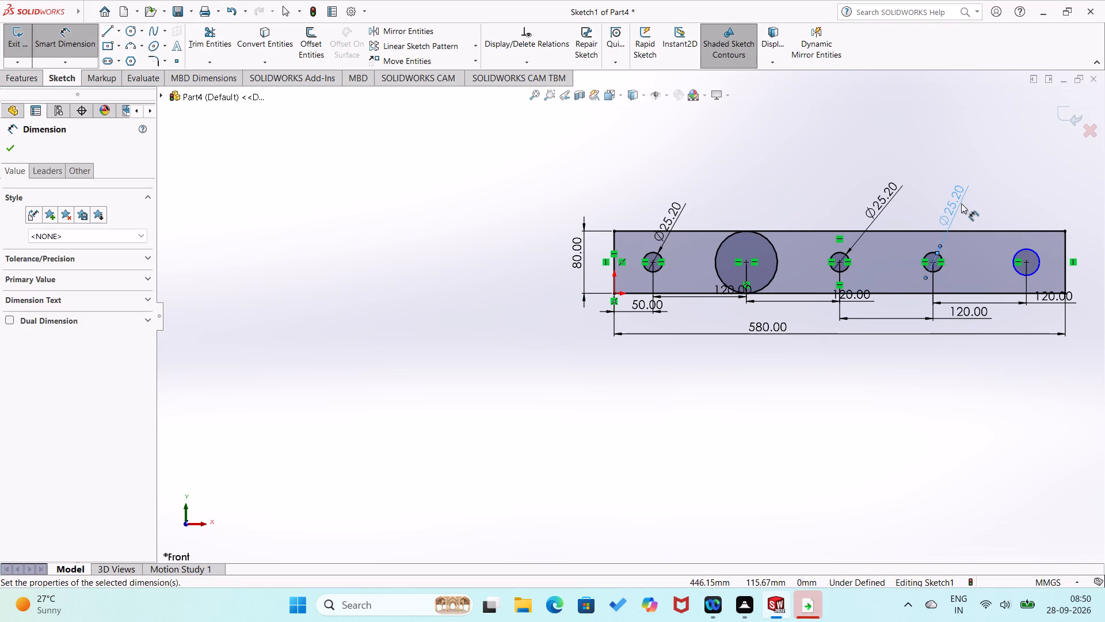
# Dimension the fifth circle's diameter as 25.2 mm.
pyautogui.click(1038, 252)
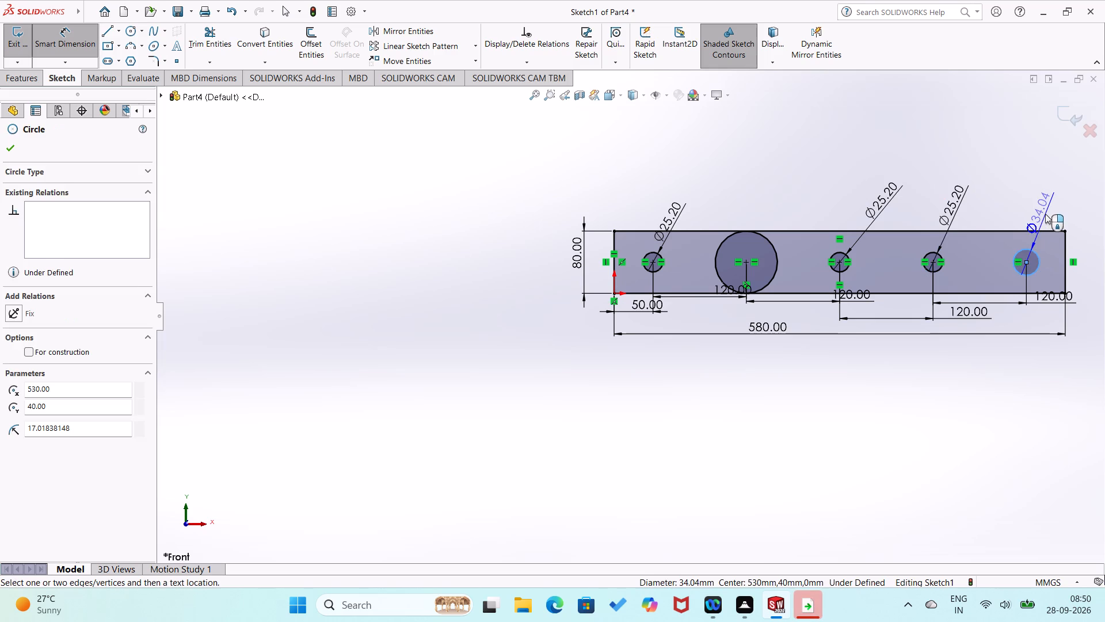
pyautogui.click(1045, 214)
pyautogui.write('25.2')
pyautogui.press('Return')
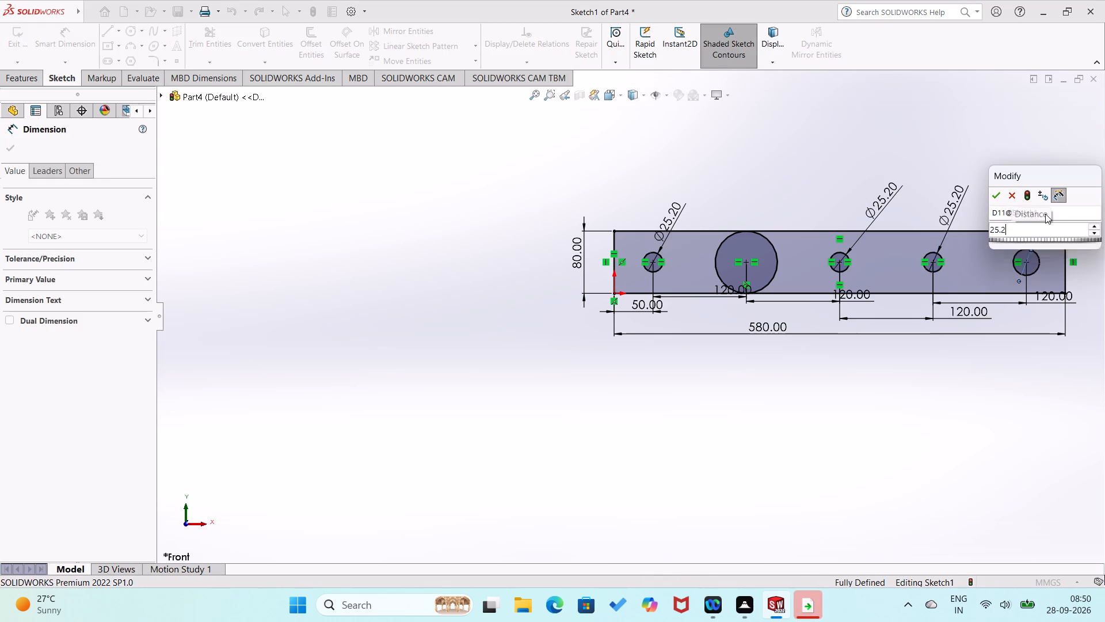
pyautogui.click(835, 181)
# Delete the large second circle that is tangent to the rectangle's edge.
pyautogui.click(773, 275)
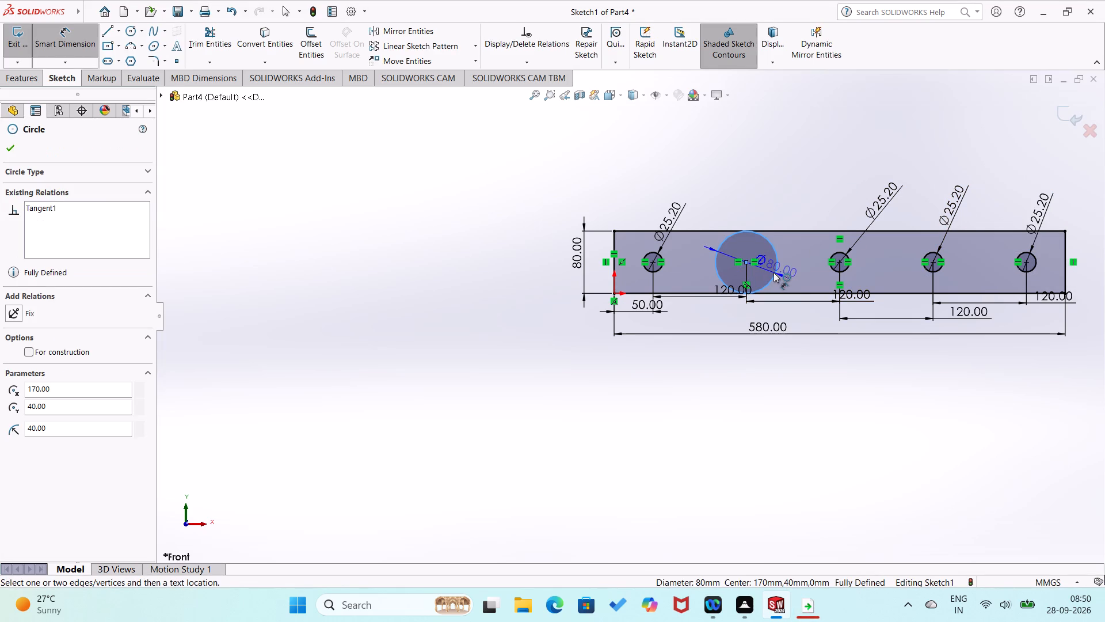
pyautogui.press('Delete')
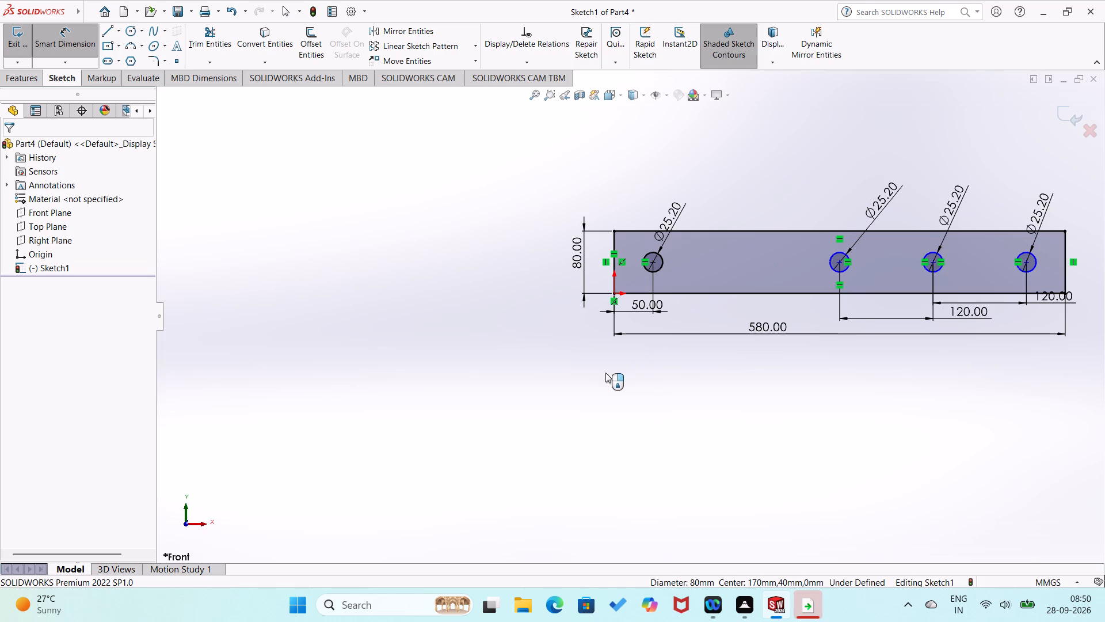
# Sketch a circle about 38 mm in diameter on the rectangle's centreline, in the gap right of the first circle.
pyautogui.moveTo(602, 376); pyautogui.dragTo(653, 381, button='right')
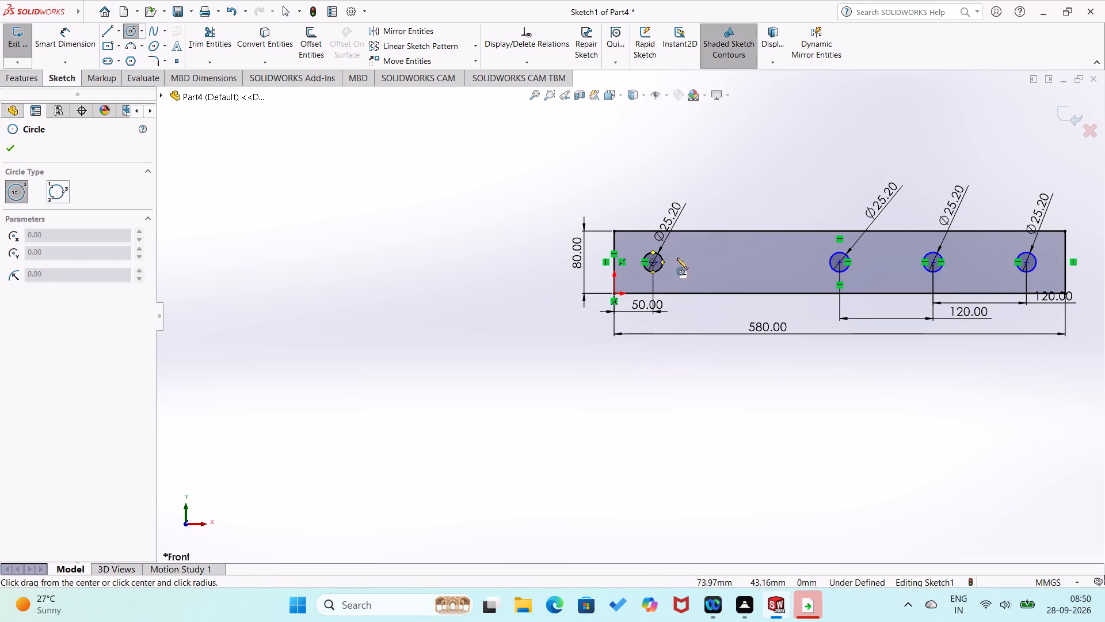
pyautogui.click(737, 263)
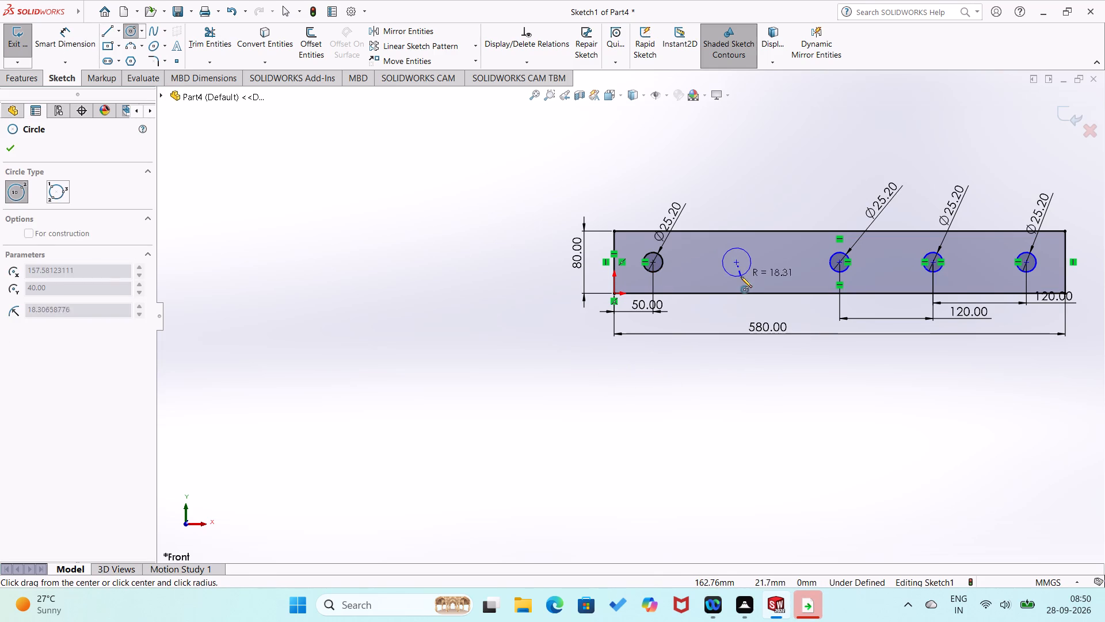
pyautogui.click(741, 276)
# Dimension the new second circle's diameter as 25.2 mm.
pyautogui.moveTo(709, 373); pyautogui.dragTo(768, 236, button='right')
pyautogui.click(750, 259)
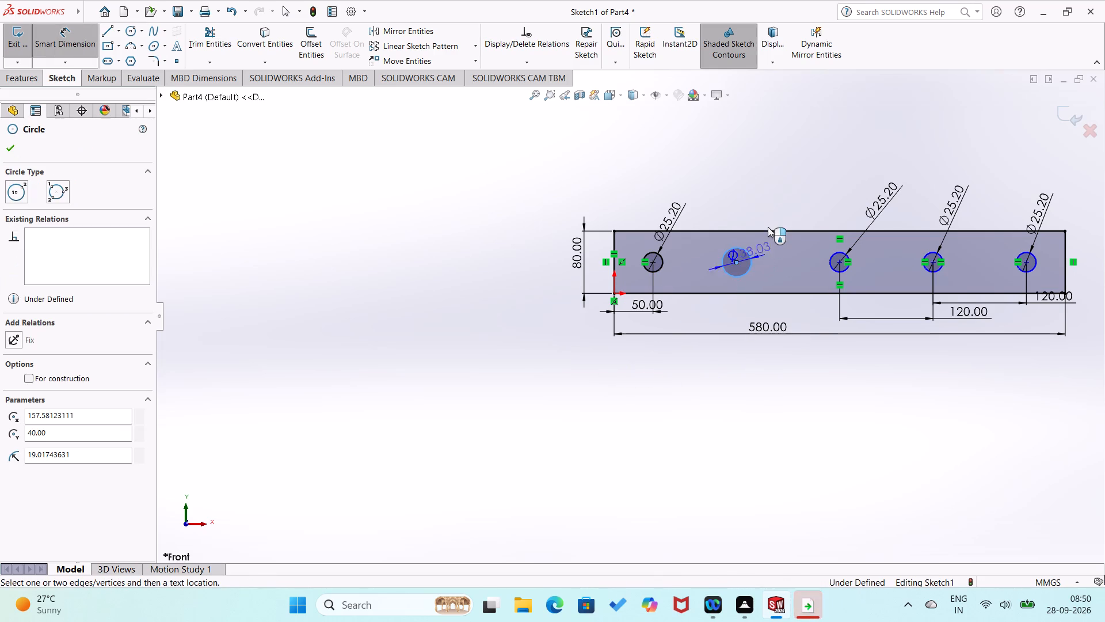
pyautogui.click(777, 212)
pyautogui.press('2')
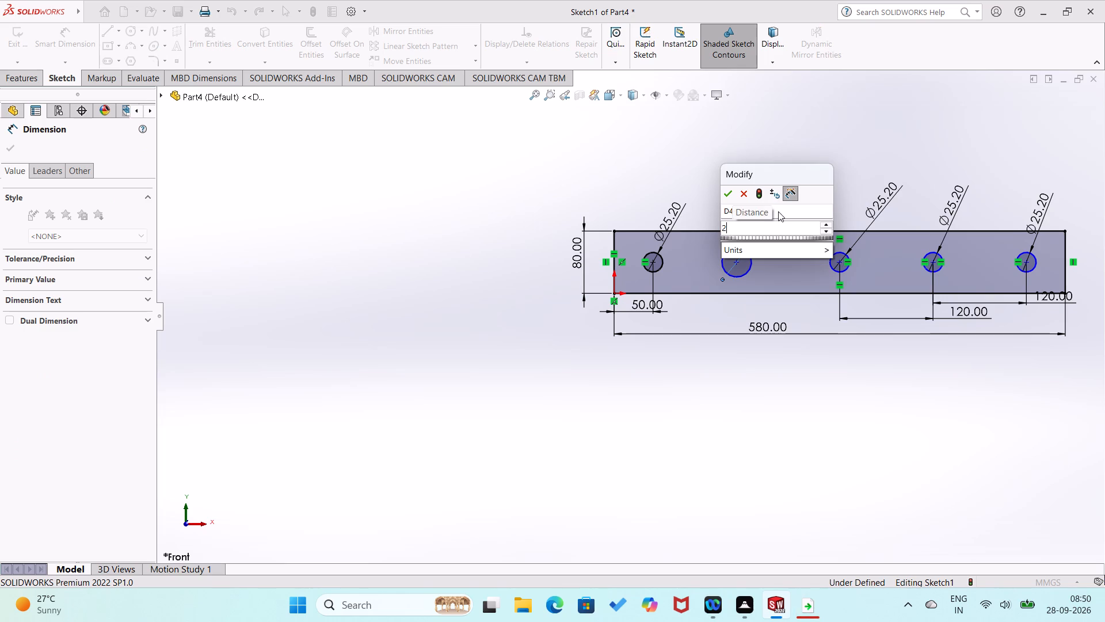
pyautogui.write('5.2')
pyautogui.press('Return')
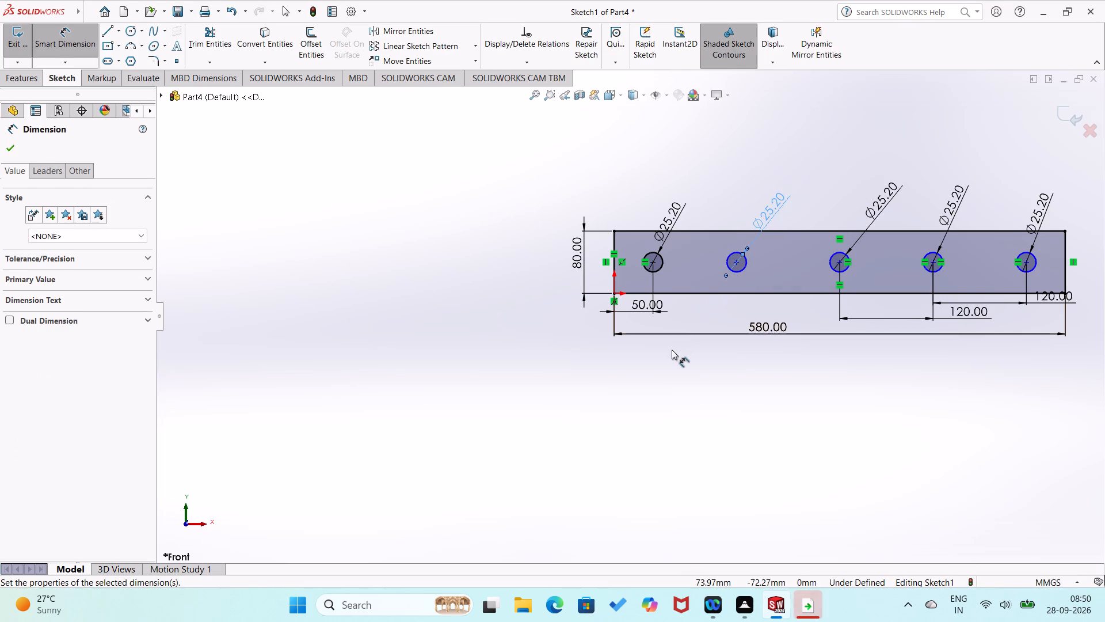
pyautogui.click(672, 350)
# Dimension the distance between the first and second circle centres as 120 mm.
pyautogui.click(655, 261)
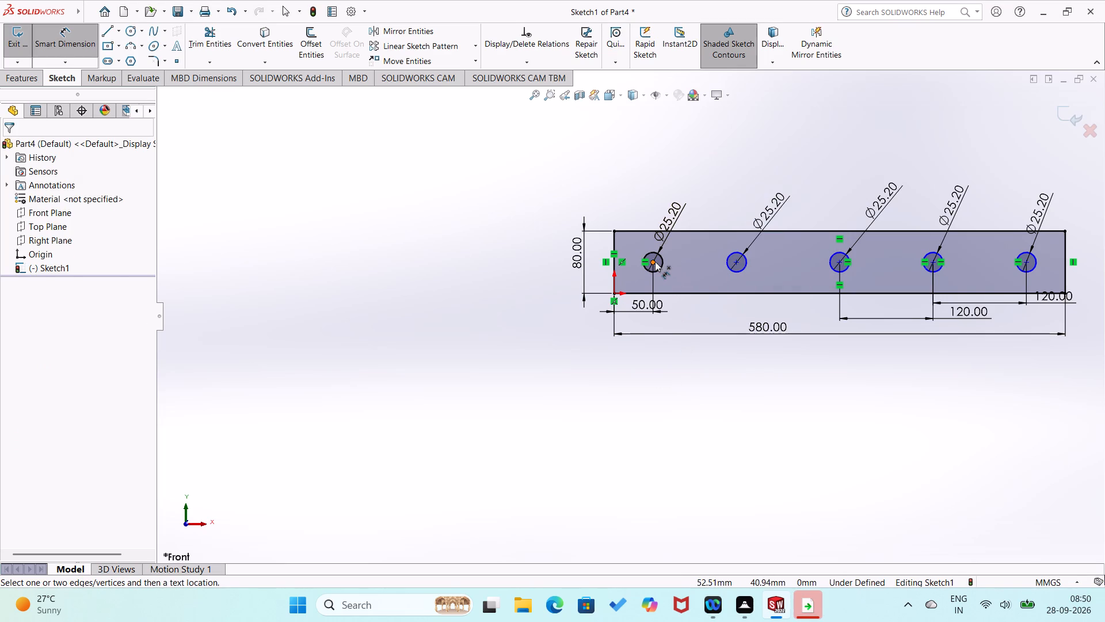
pyautogui.click(737, 262)
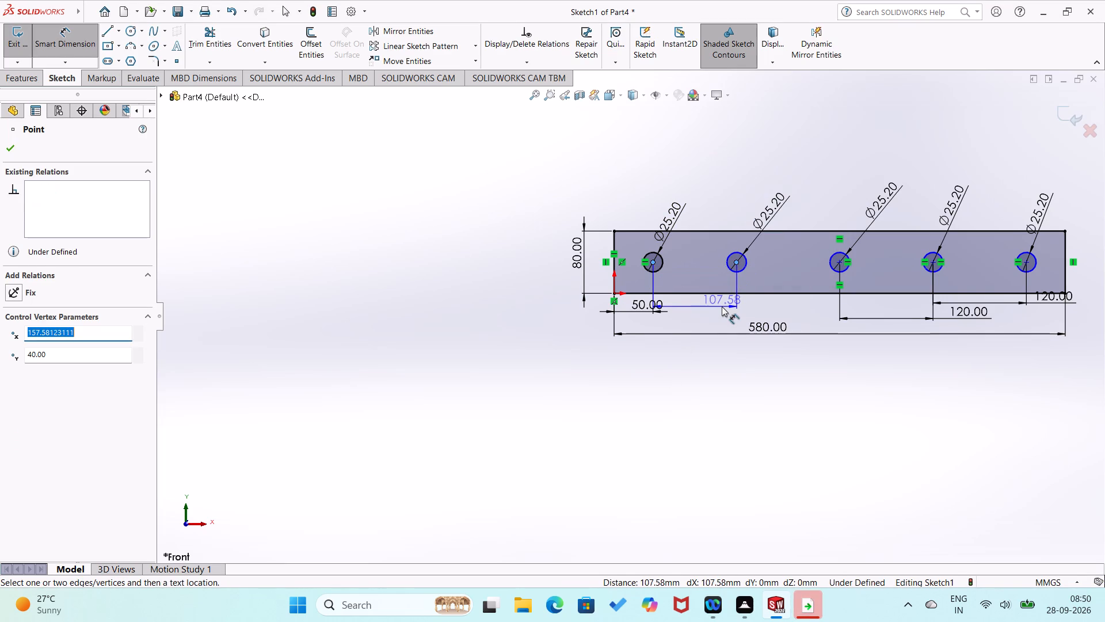
pyautogui.click(722, 306)
pyautogui.write('120')
pyautogui.press('Return')
pyautogui.press('.')
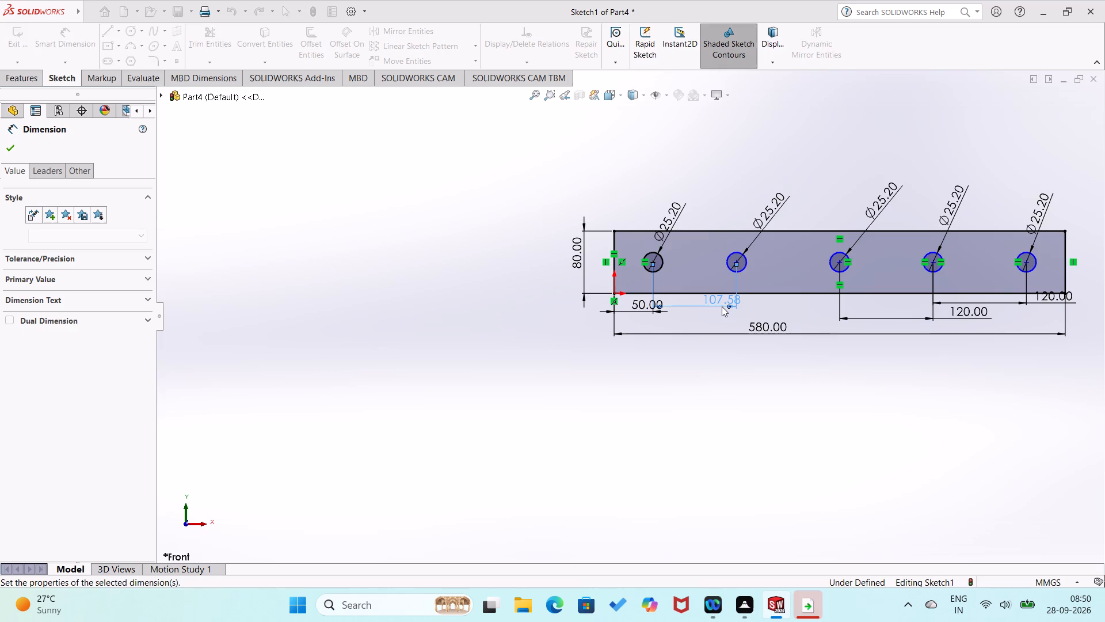
pyautogui.click(664, 379)
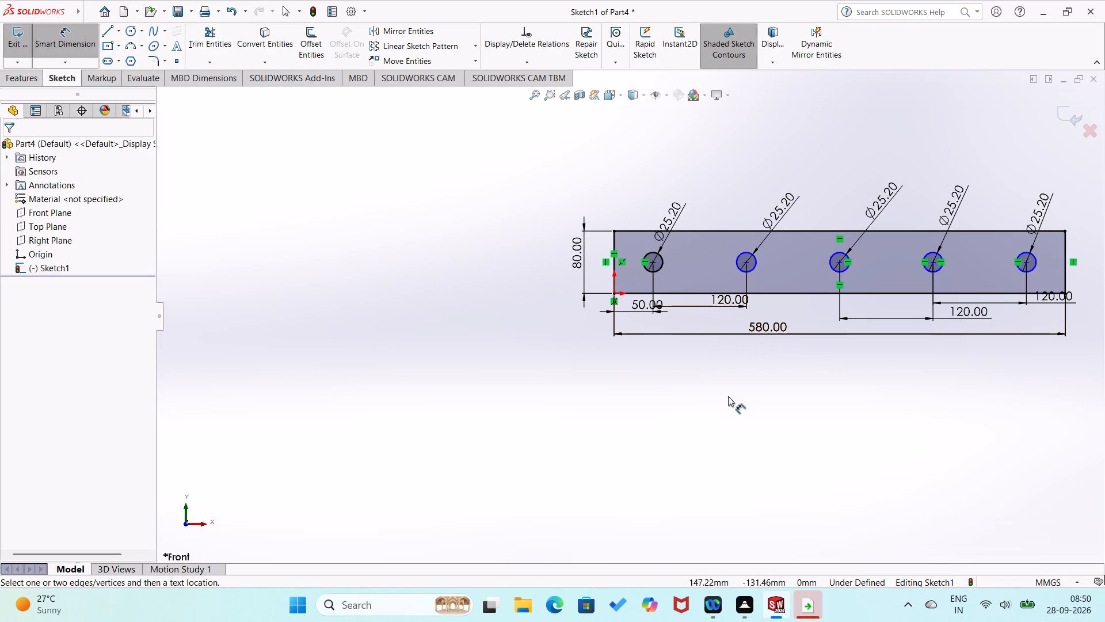
# Dimension the distance between the second and third circle centres as 120 mm.
pyautogui.click(749, 260)
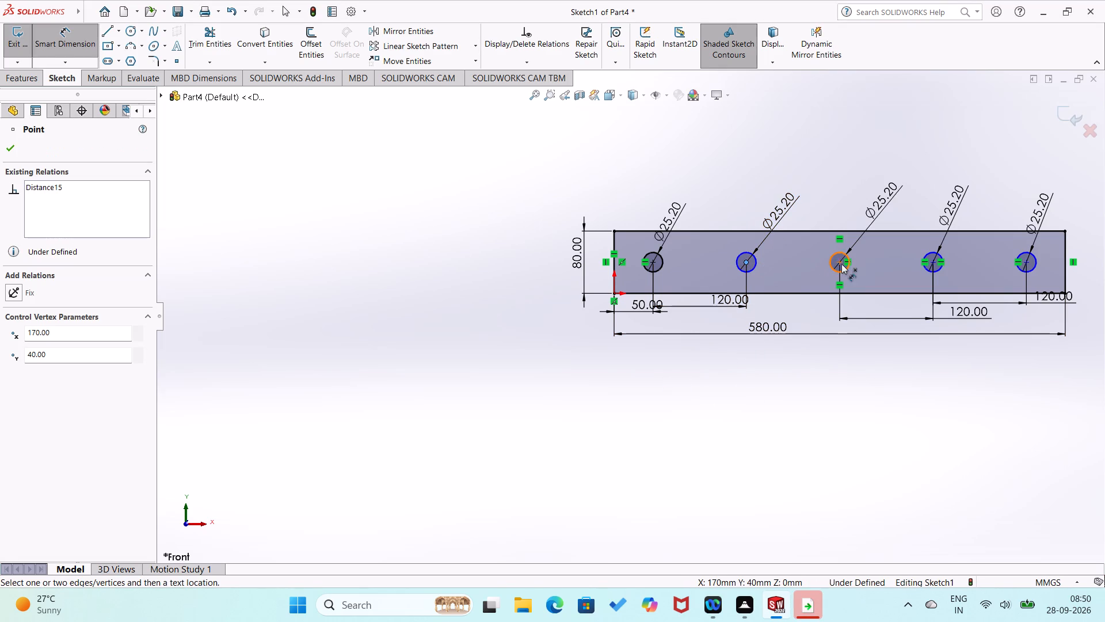
pyautogui.click(840, 261)
pyautogui.click(803, 313)
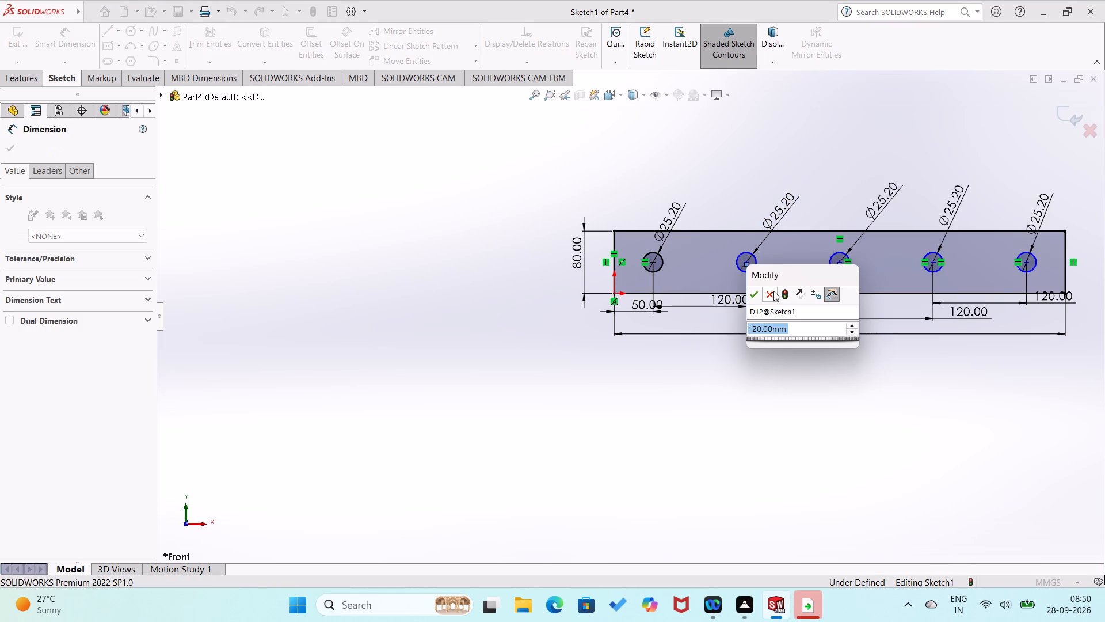
pyautogui.click(757, 292)
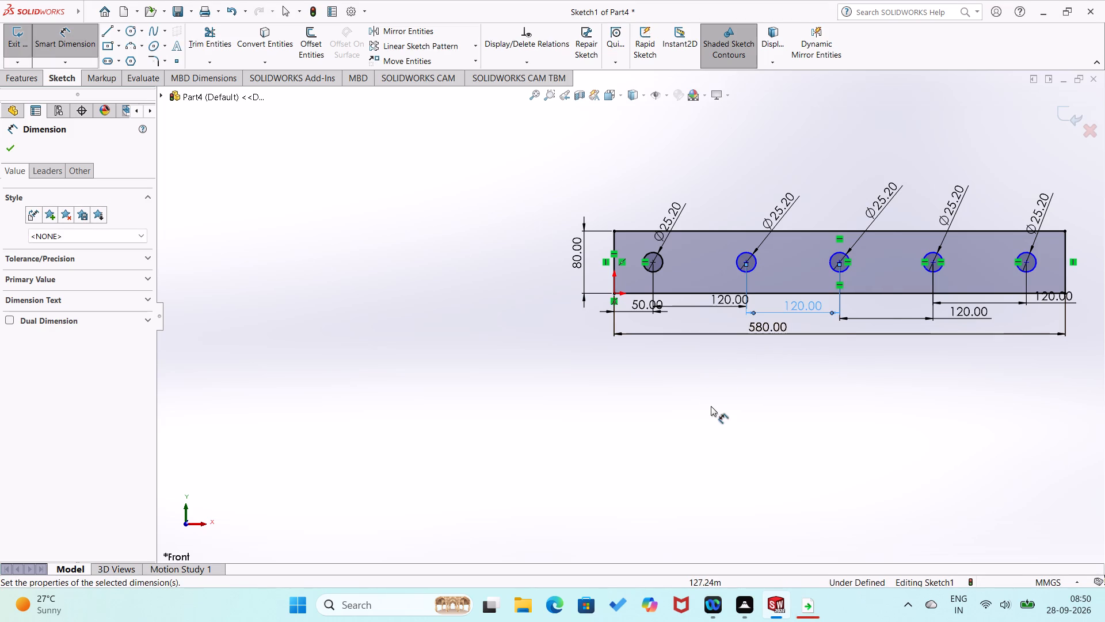
pyautogui.click(704, 404)
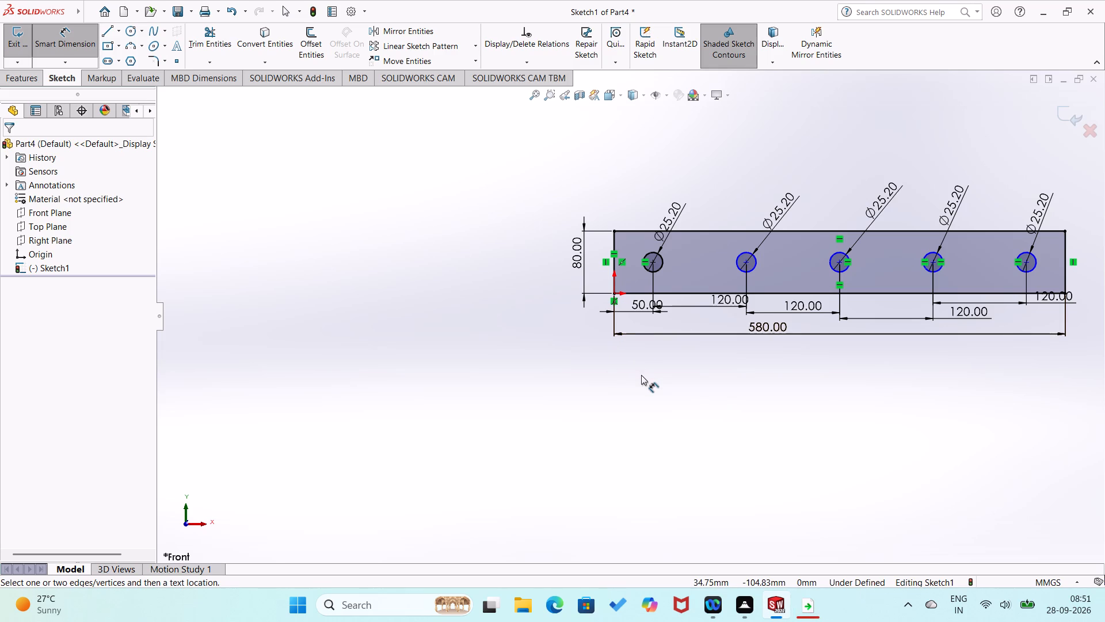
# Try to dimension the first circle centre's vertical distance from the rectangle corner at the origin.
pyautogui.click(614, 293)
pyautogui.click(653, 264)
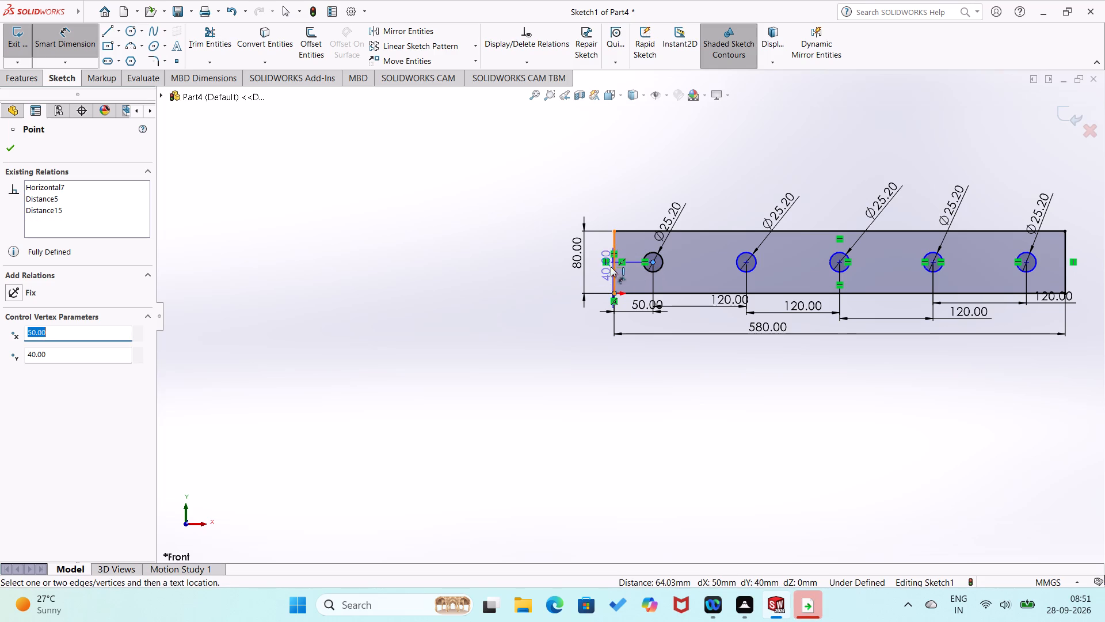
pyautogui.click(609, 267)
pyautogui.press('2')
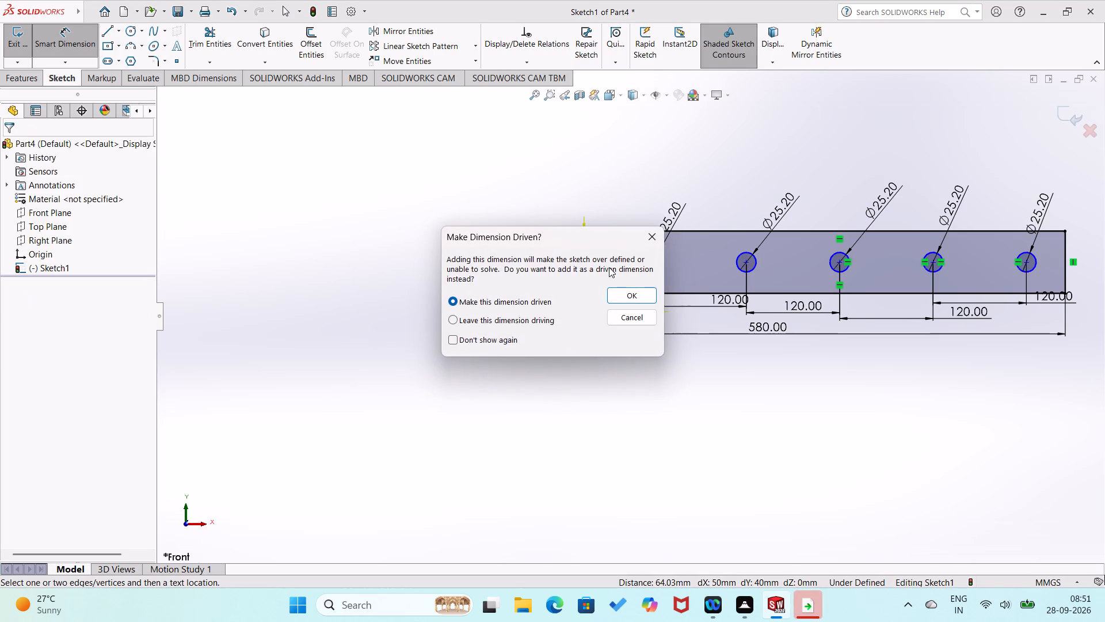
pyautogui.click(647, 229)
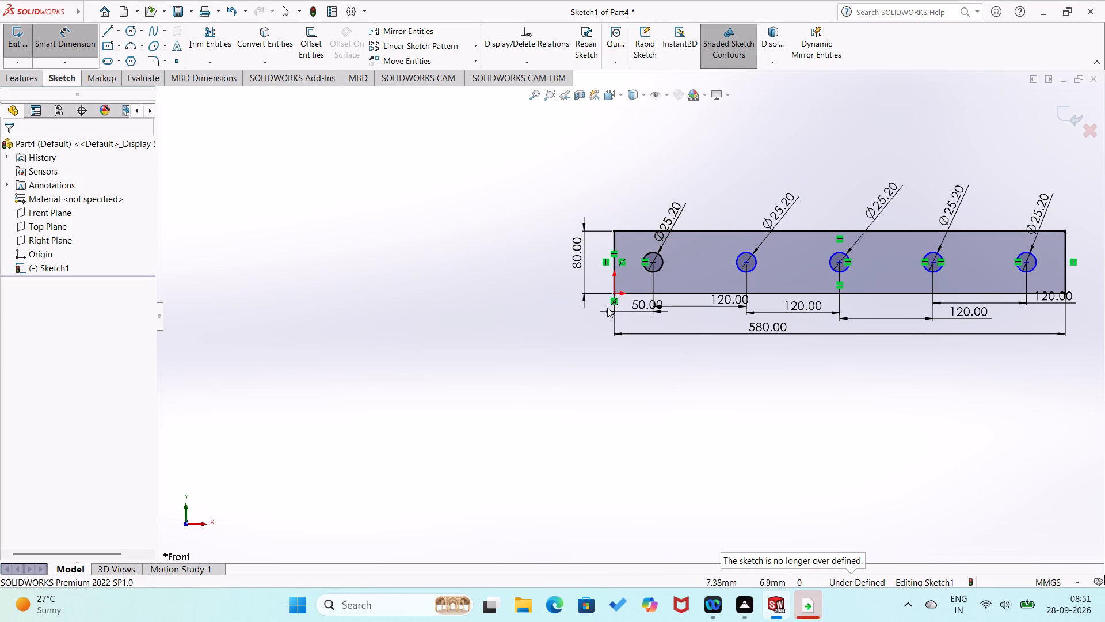
# Dimension the second circle's centre 20 mm above the rectangle's bottom edge.
pyautogui.scroll(-2, 712, 302)
pyautogui.scroll(1, 889, 333)
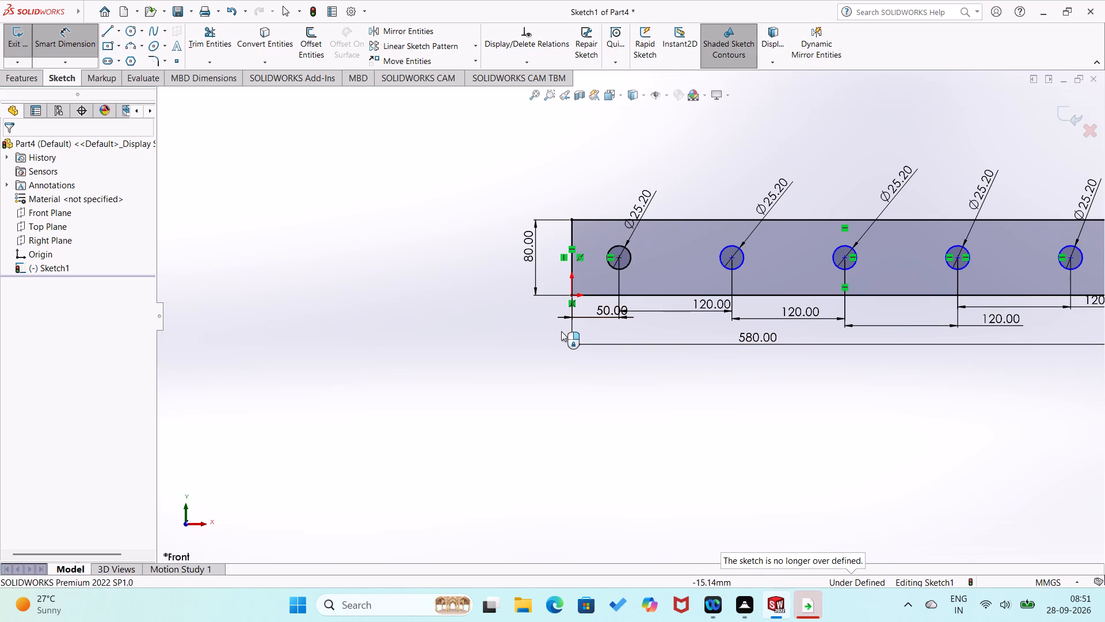
pyautogui.moveTo(540, 430); pyautogui.dragTo(504, 317, button='right')
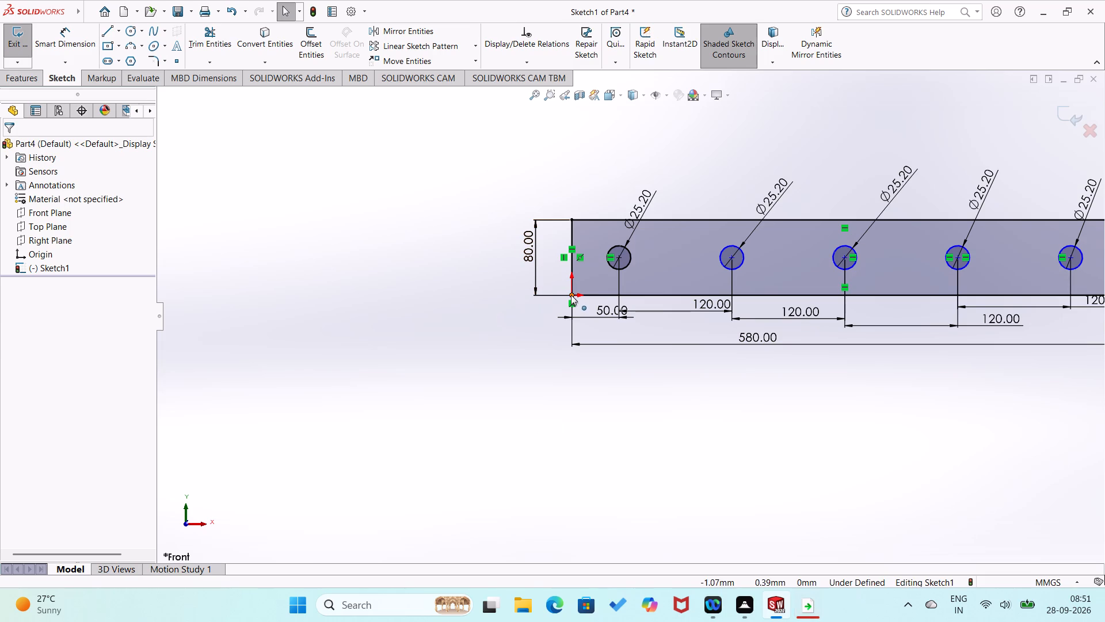
pyautogui.moveTo(524, 400); pyautogui.dragTo(504, 252, button='right')
pyautogui.click(656, 294)
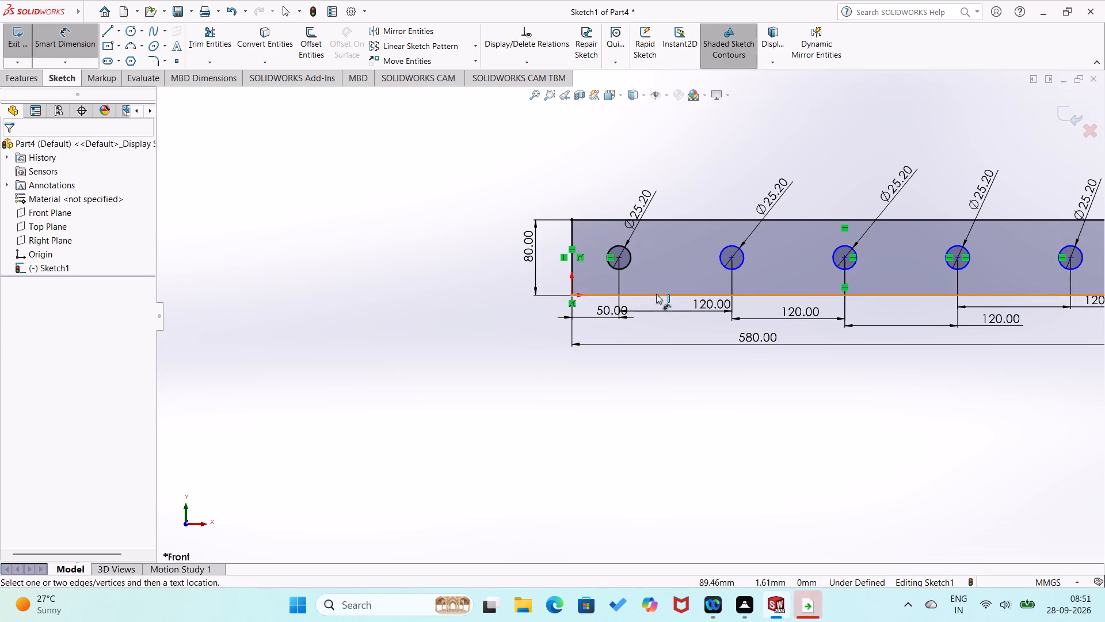
pyautogui.click(731, 259)
pyautogui.click(691, 271)
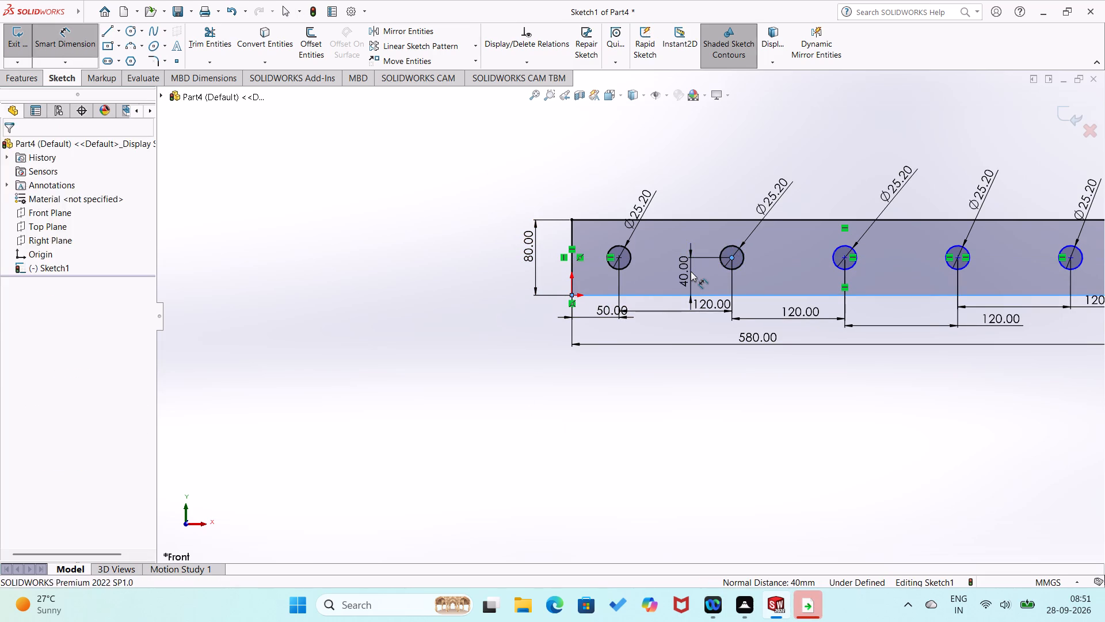
pyautogui.write('20')
pyautogui.press('Return')
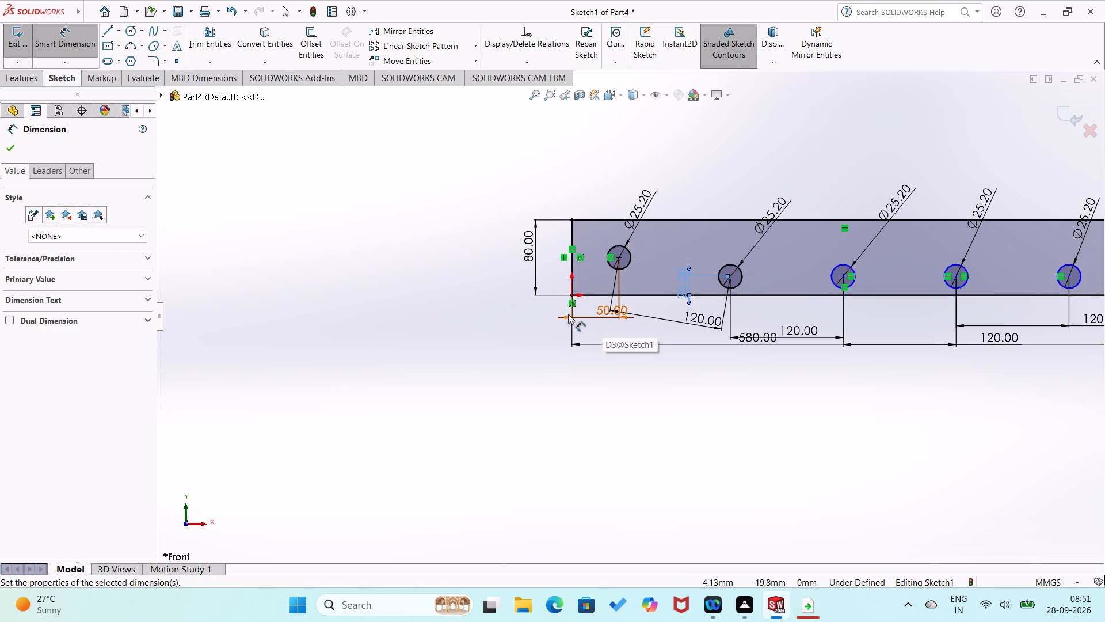
pyautogui.click(473, 376)
pyautogui.click(473, 376)
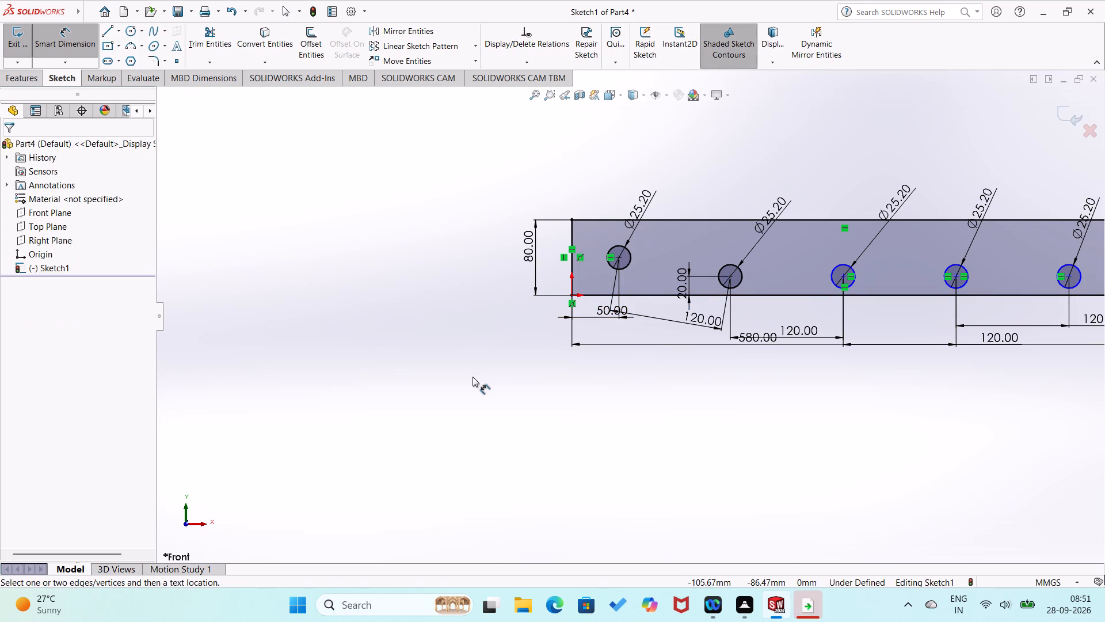
# Dimension the third circle's centre 20 mm above the rectangle's bottom edge.
pyautogui.click(828, 298)
pyautogui.click(844, 278)
pyautogui.click(827, 285)
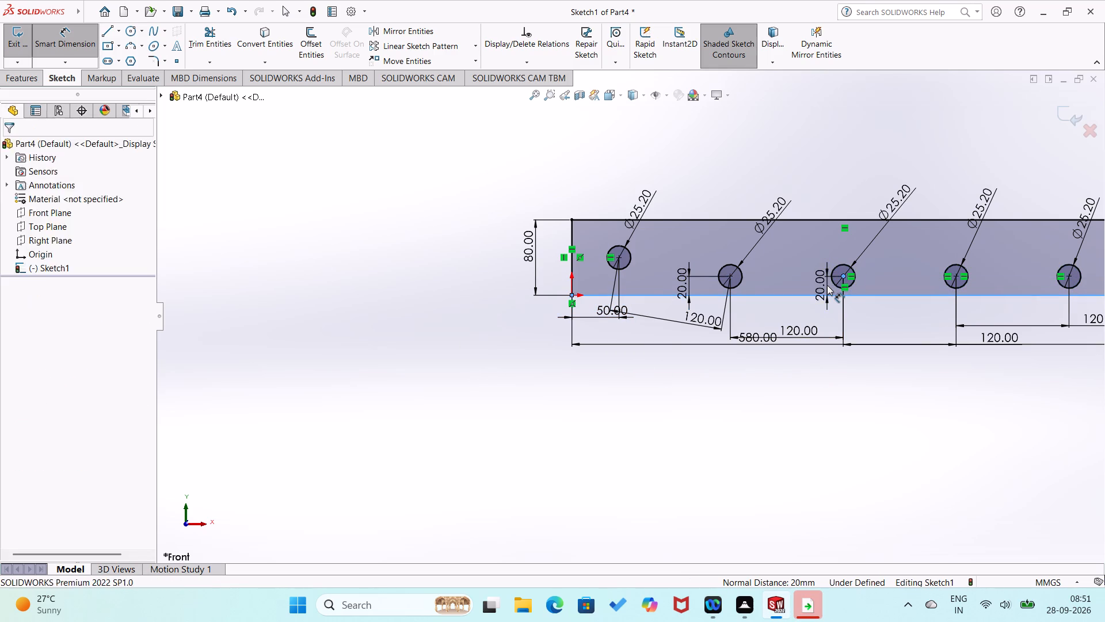
pyautogui.click(775, 269)
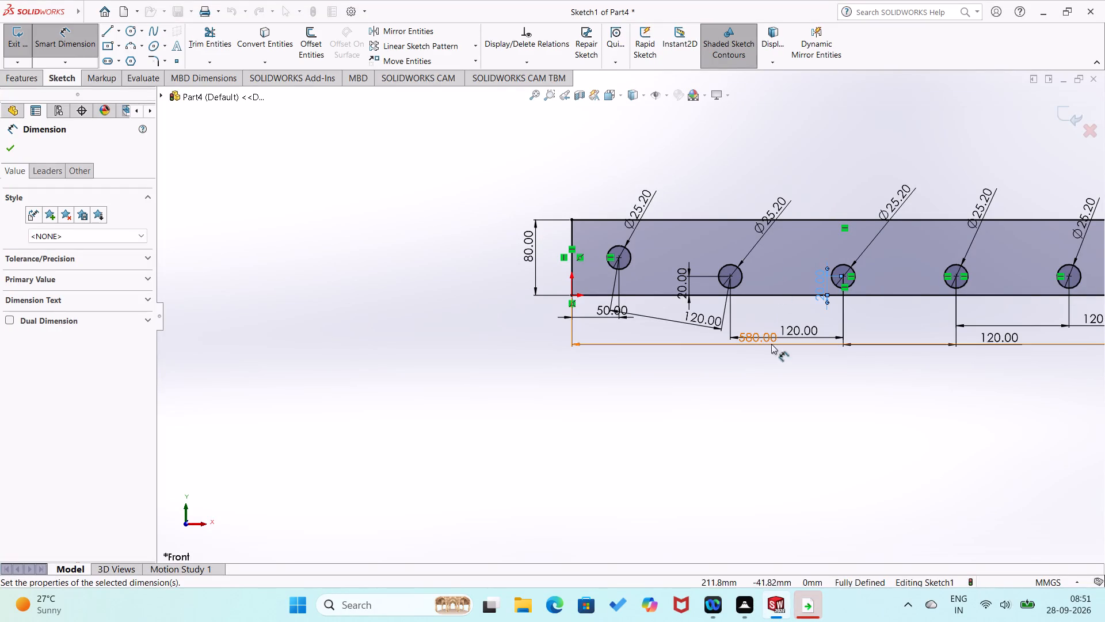
pyautogui.click(765, 404)
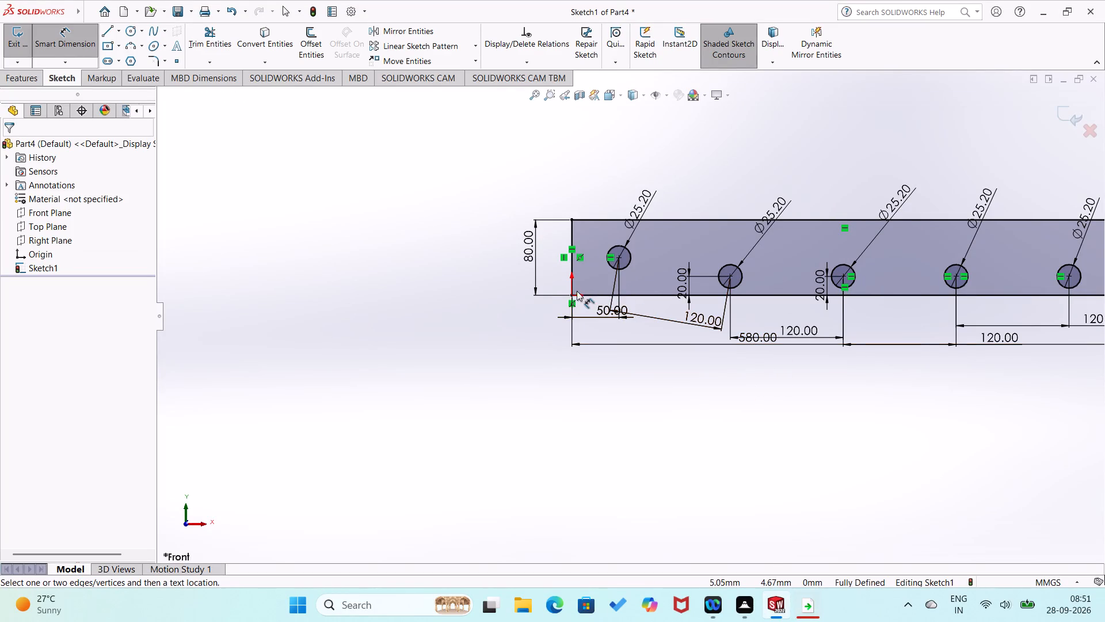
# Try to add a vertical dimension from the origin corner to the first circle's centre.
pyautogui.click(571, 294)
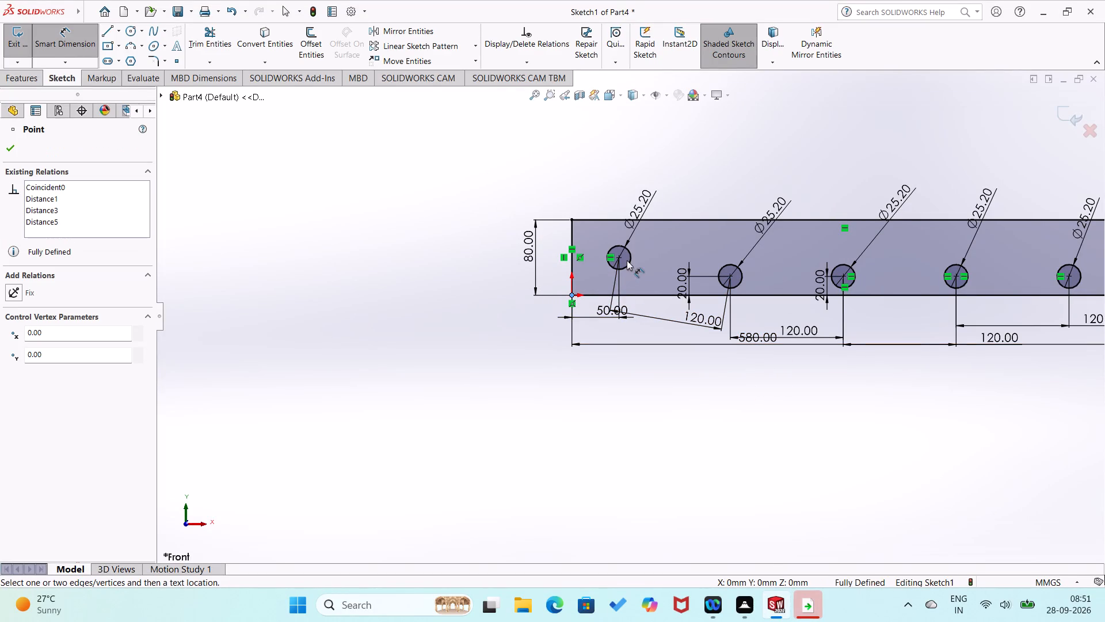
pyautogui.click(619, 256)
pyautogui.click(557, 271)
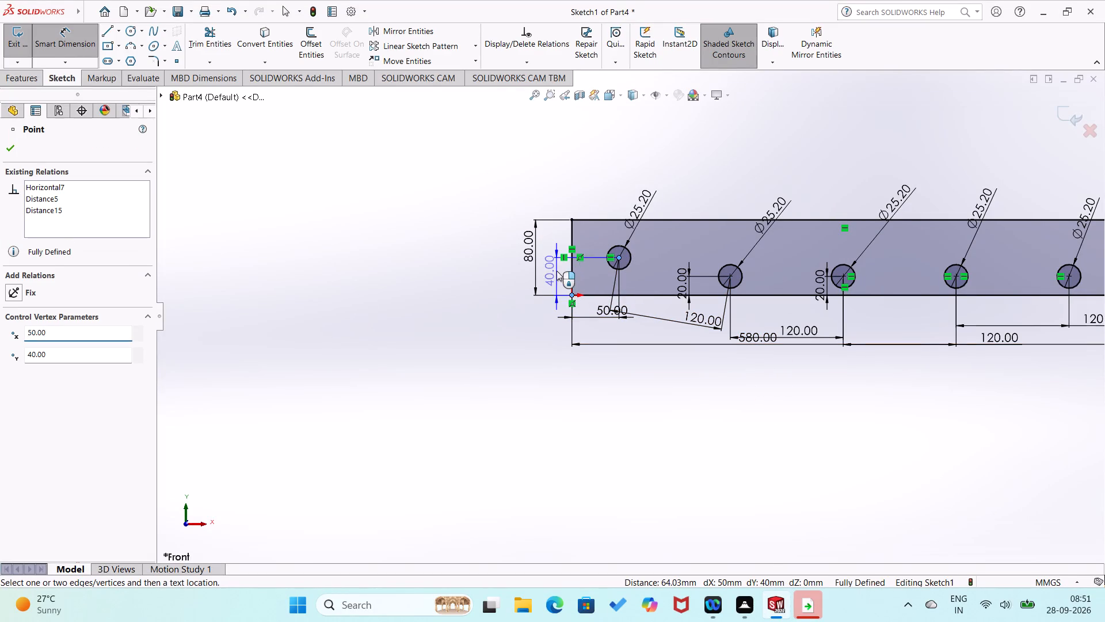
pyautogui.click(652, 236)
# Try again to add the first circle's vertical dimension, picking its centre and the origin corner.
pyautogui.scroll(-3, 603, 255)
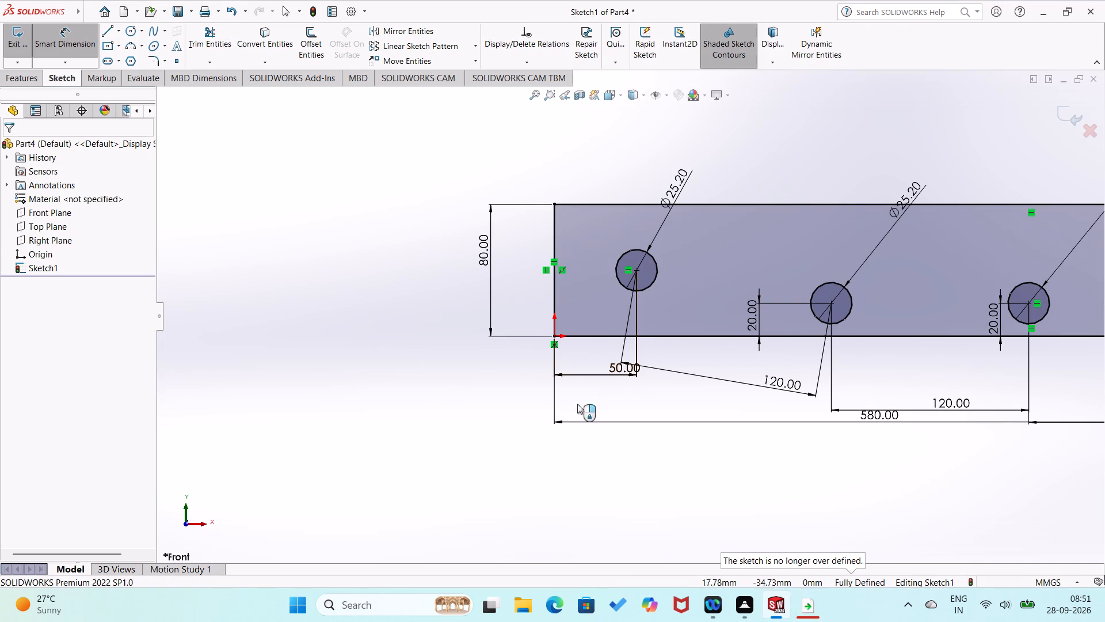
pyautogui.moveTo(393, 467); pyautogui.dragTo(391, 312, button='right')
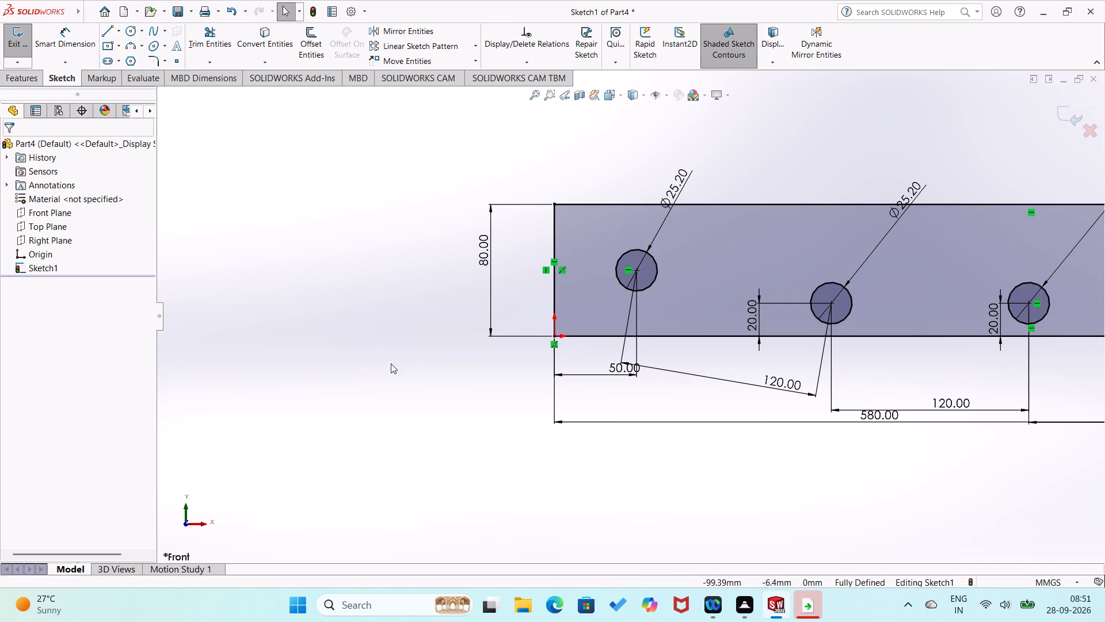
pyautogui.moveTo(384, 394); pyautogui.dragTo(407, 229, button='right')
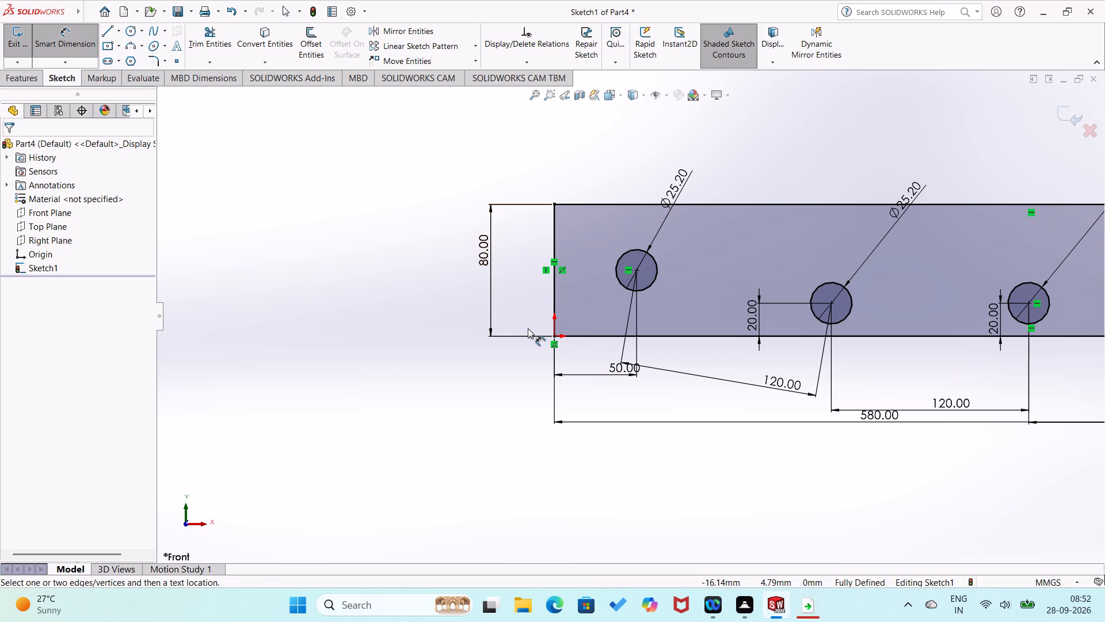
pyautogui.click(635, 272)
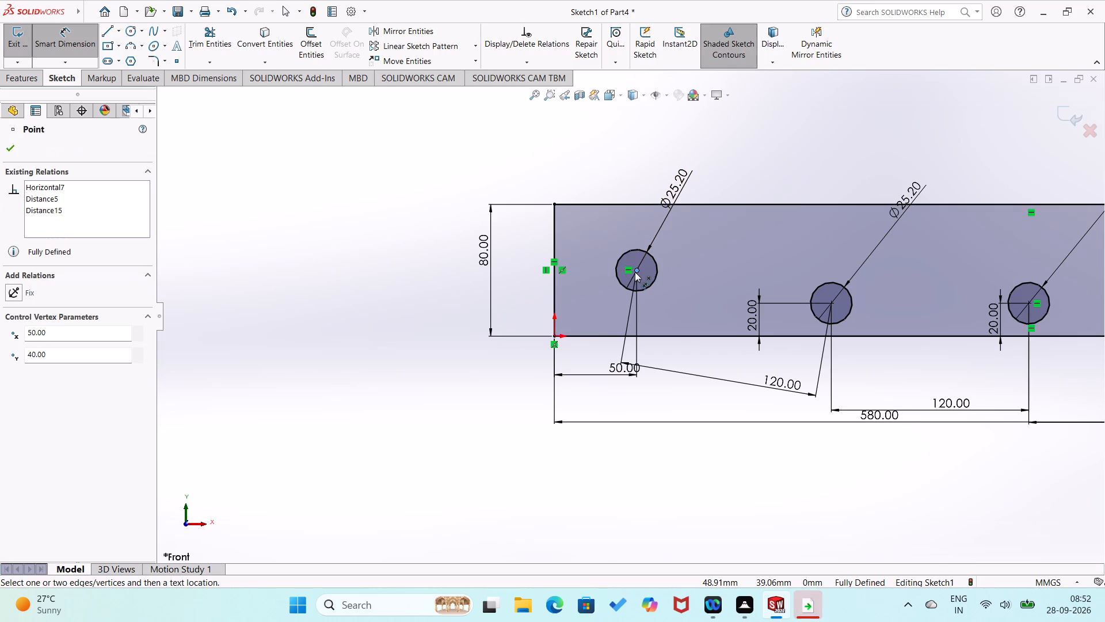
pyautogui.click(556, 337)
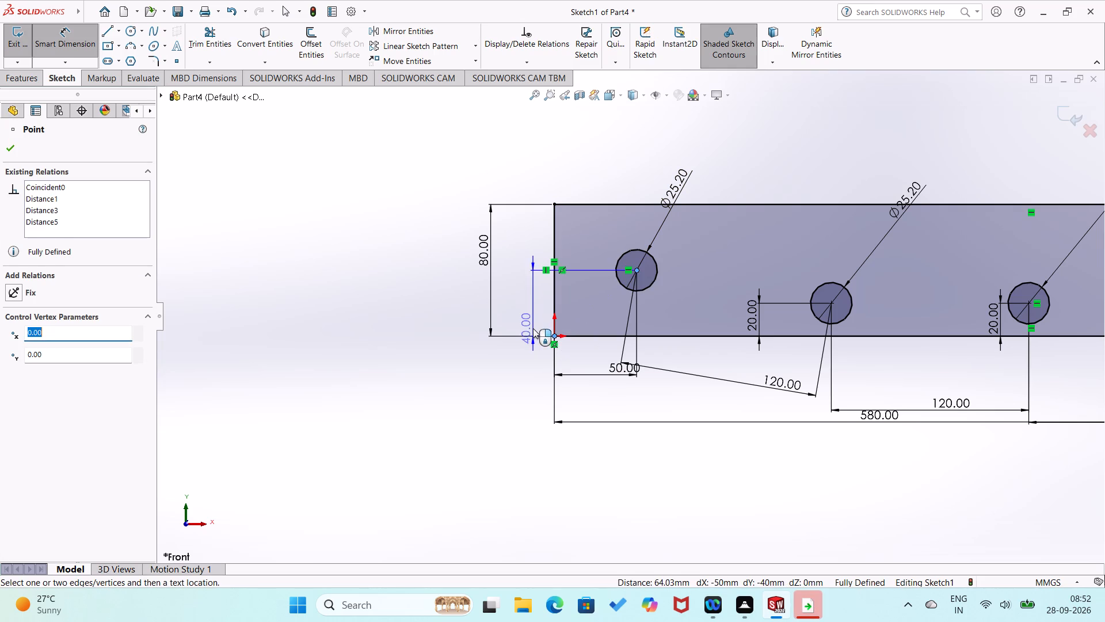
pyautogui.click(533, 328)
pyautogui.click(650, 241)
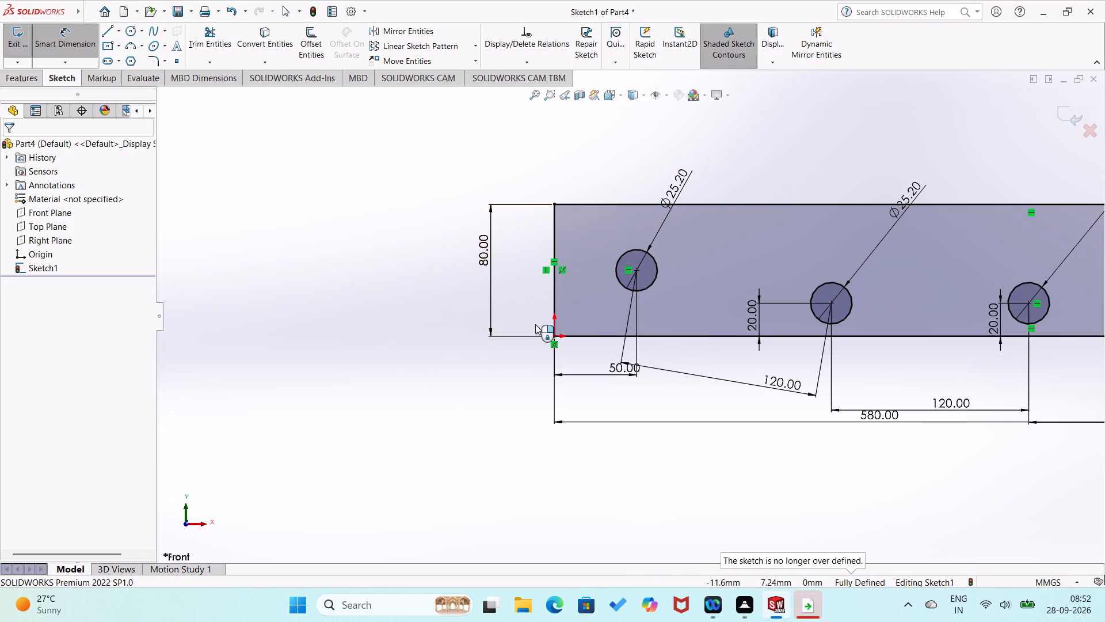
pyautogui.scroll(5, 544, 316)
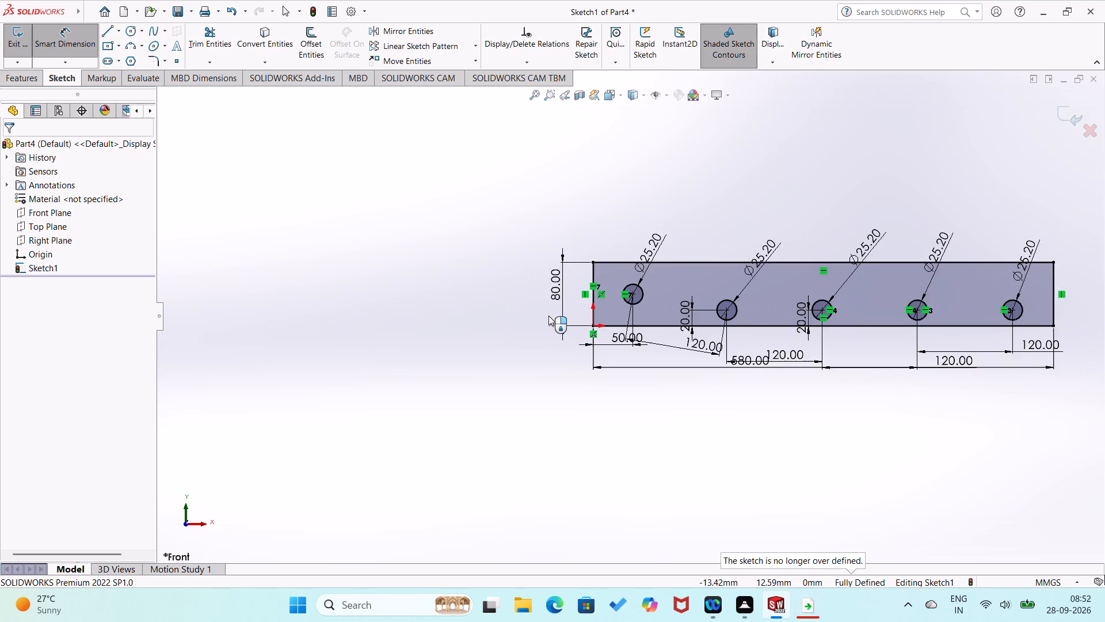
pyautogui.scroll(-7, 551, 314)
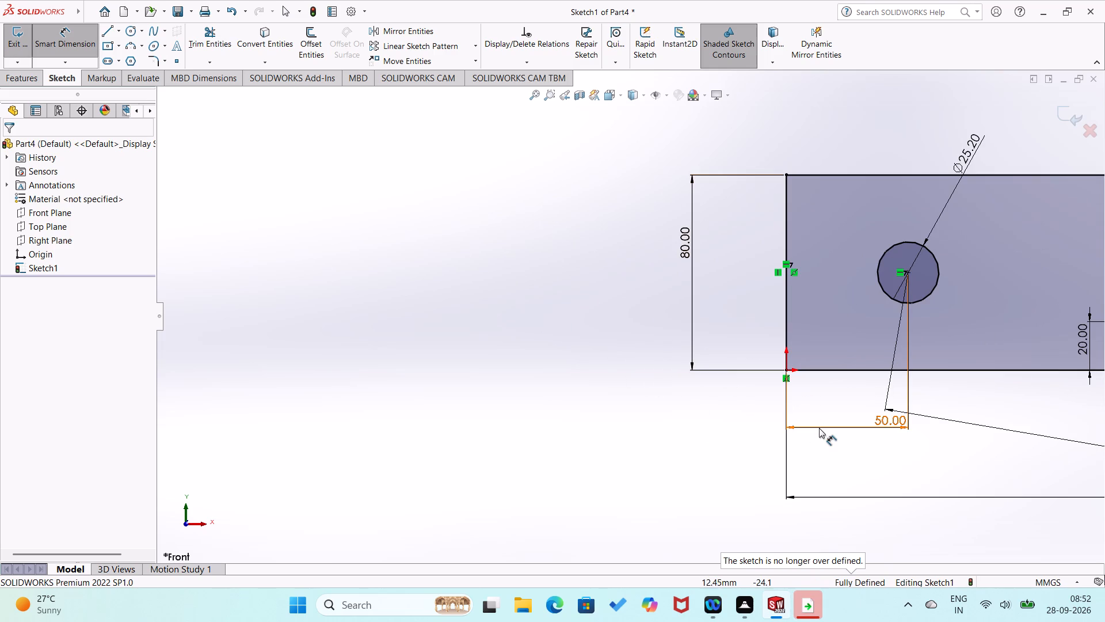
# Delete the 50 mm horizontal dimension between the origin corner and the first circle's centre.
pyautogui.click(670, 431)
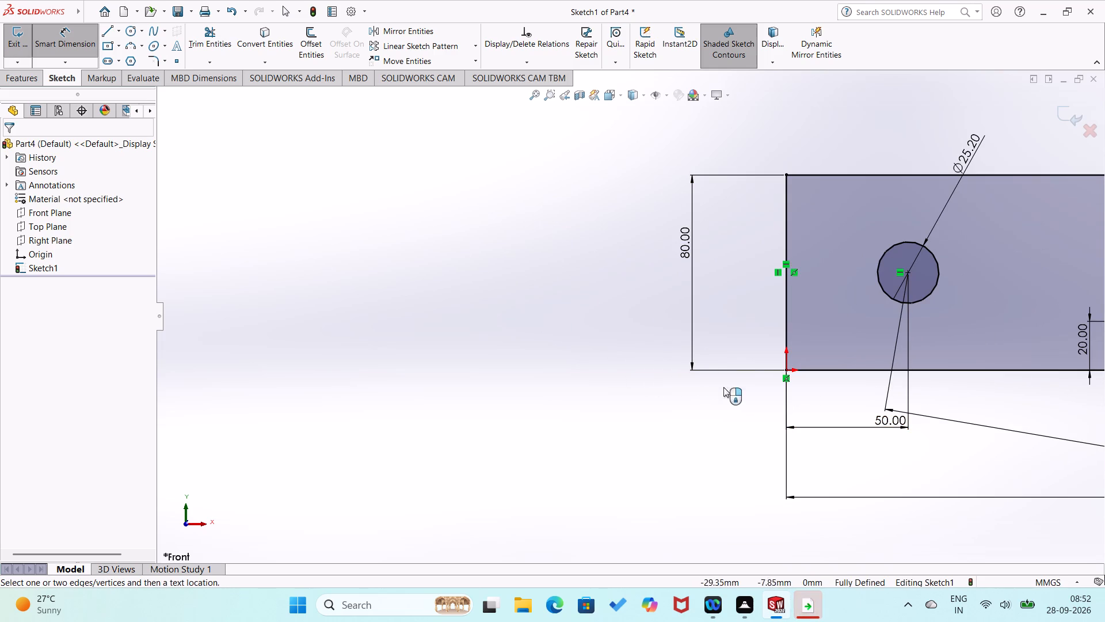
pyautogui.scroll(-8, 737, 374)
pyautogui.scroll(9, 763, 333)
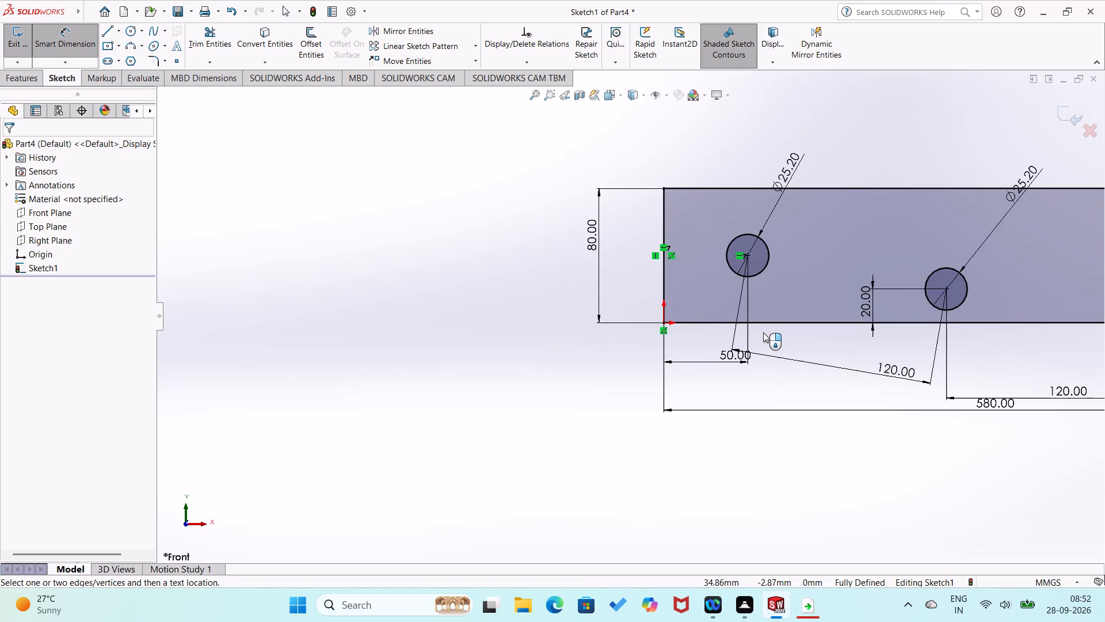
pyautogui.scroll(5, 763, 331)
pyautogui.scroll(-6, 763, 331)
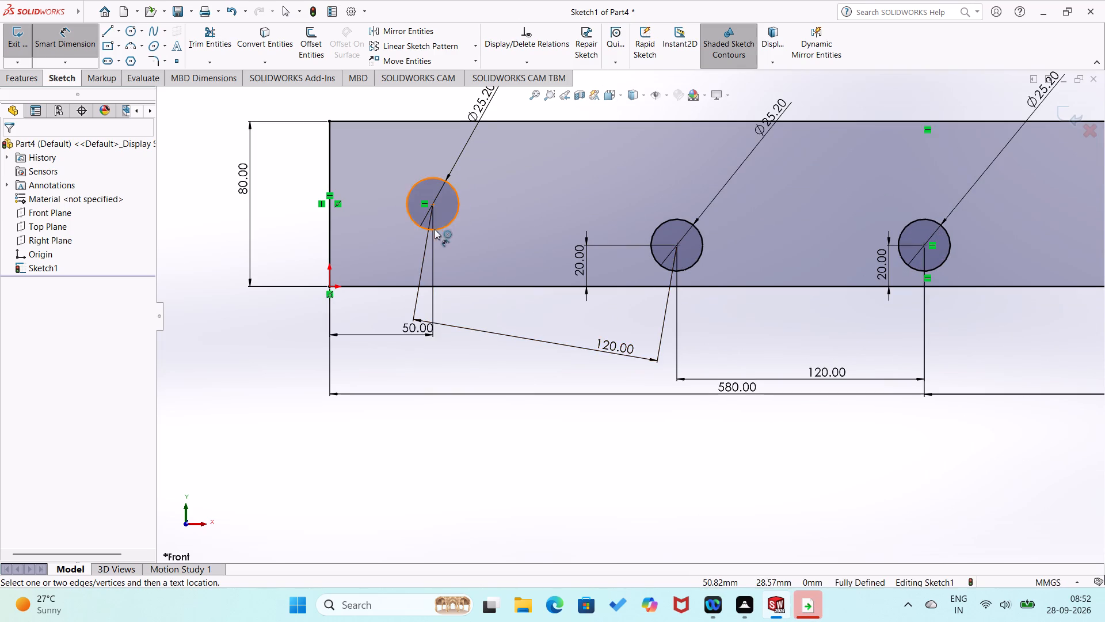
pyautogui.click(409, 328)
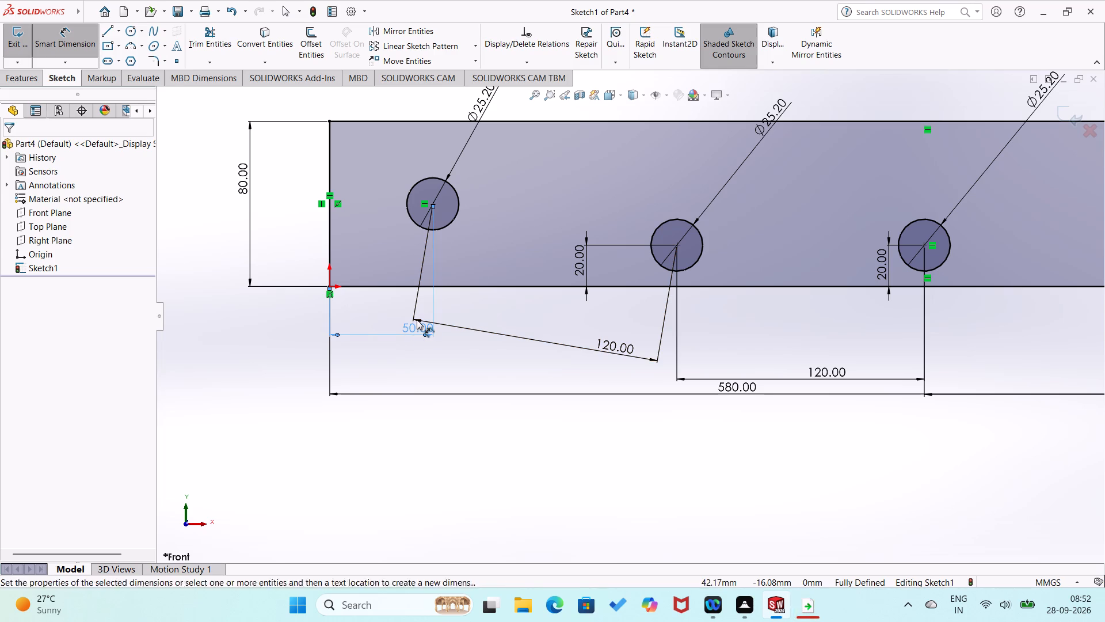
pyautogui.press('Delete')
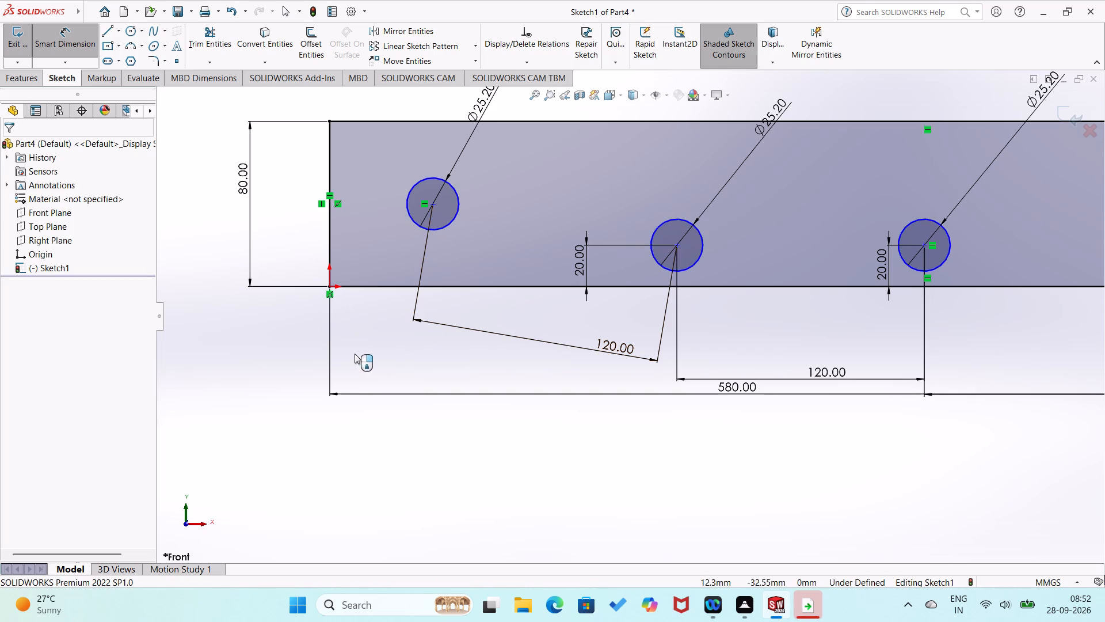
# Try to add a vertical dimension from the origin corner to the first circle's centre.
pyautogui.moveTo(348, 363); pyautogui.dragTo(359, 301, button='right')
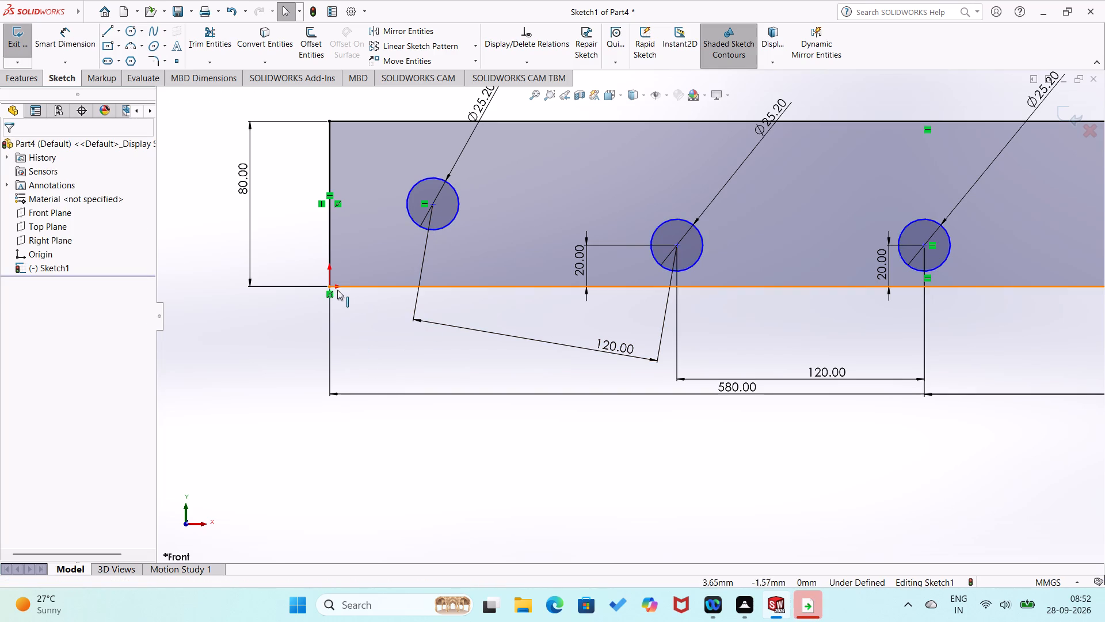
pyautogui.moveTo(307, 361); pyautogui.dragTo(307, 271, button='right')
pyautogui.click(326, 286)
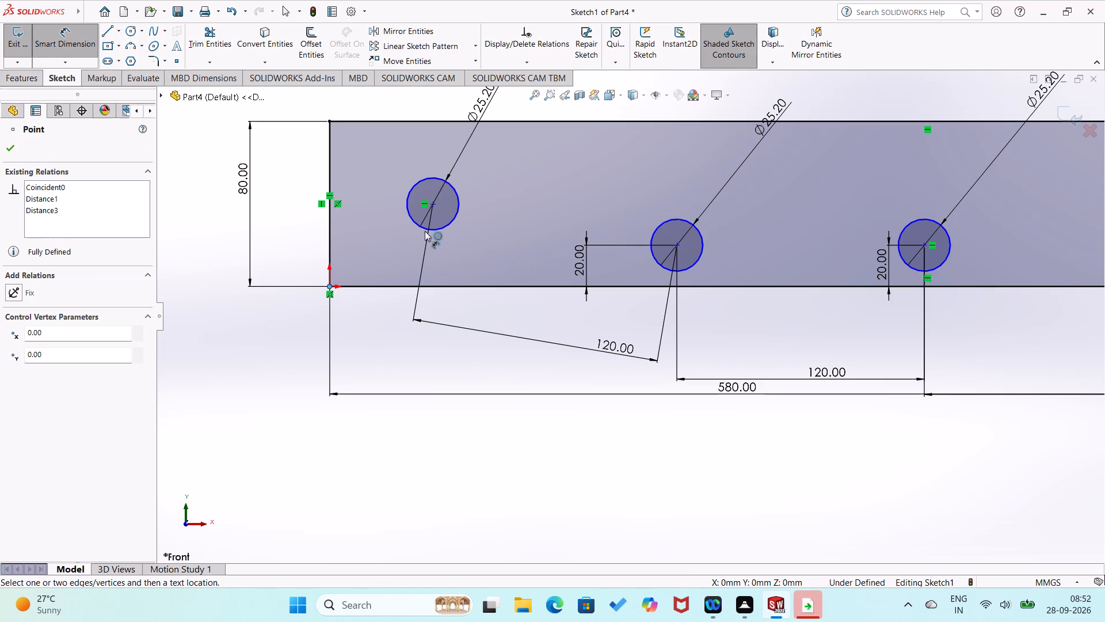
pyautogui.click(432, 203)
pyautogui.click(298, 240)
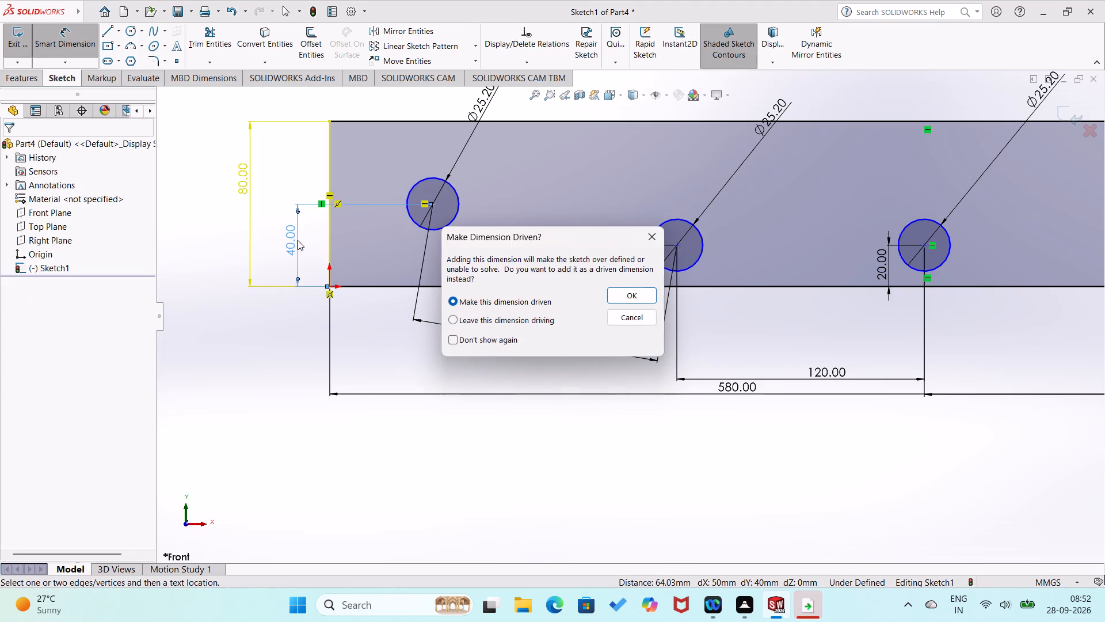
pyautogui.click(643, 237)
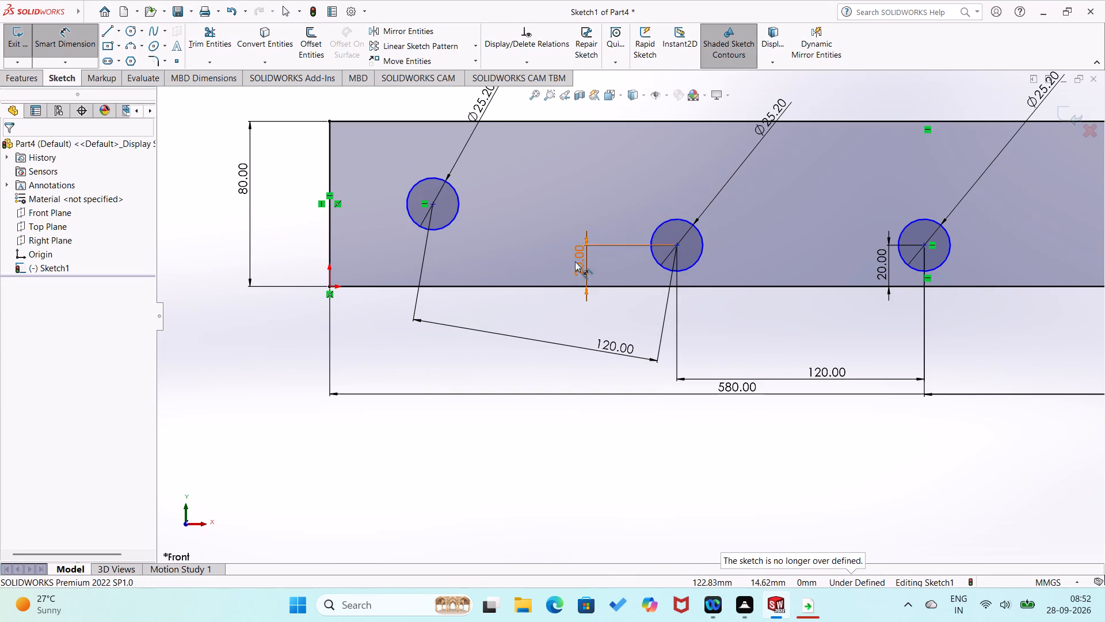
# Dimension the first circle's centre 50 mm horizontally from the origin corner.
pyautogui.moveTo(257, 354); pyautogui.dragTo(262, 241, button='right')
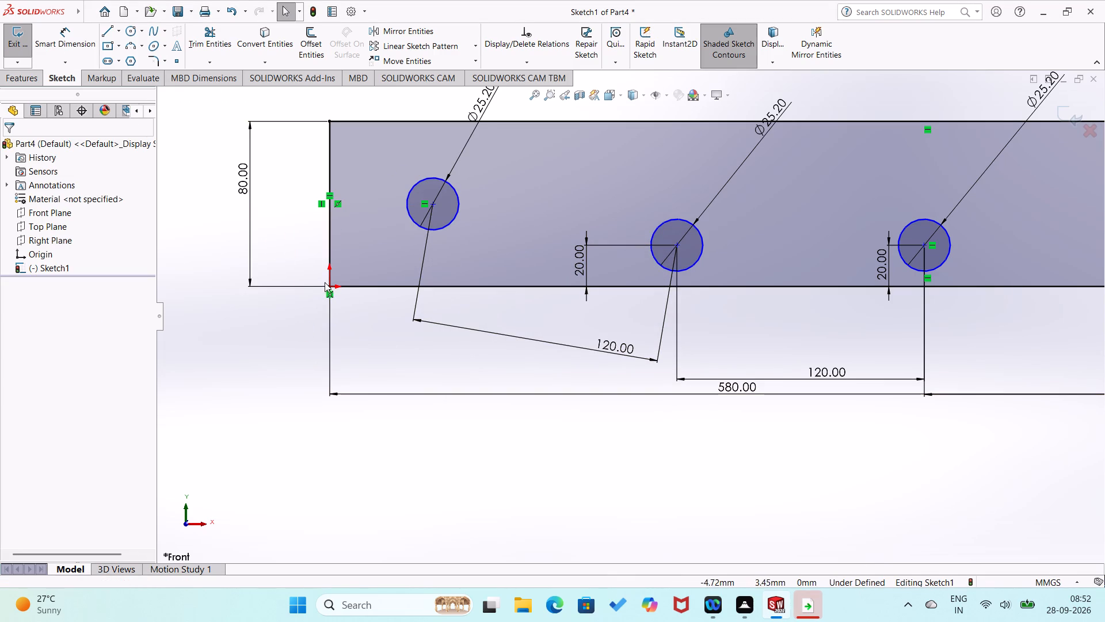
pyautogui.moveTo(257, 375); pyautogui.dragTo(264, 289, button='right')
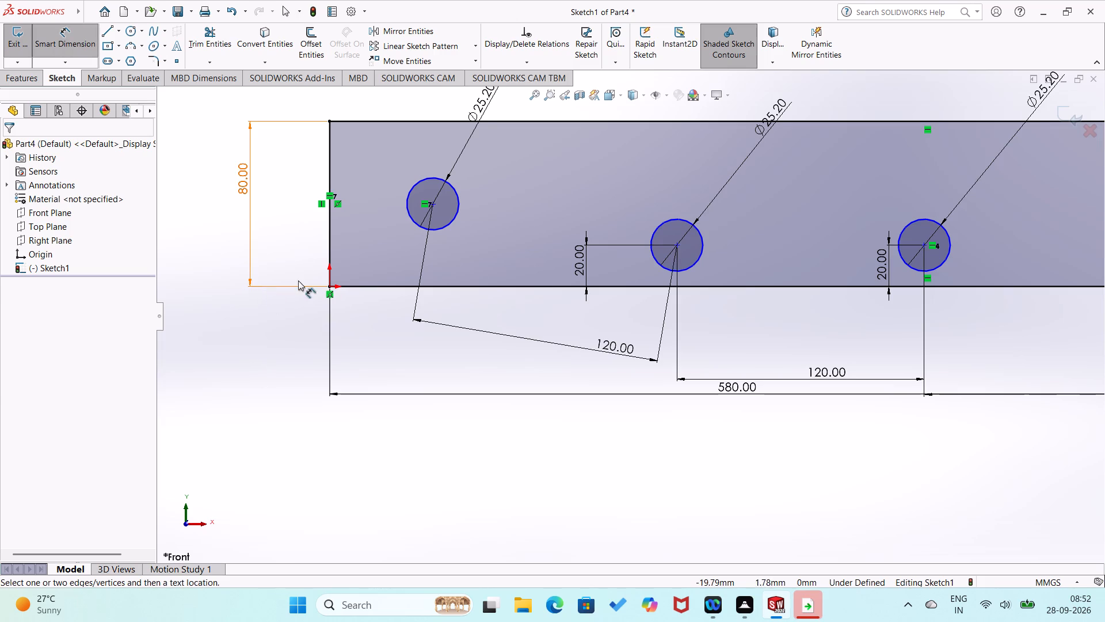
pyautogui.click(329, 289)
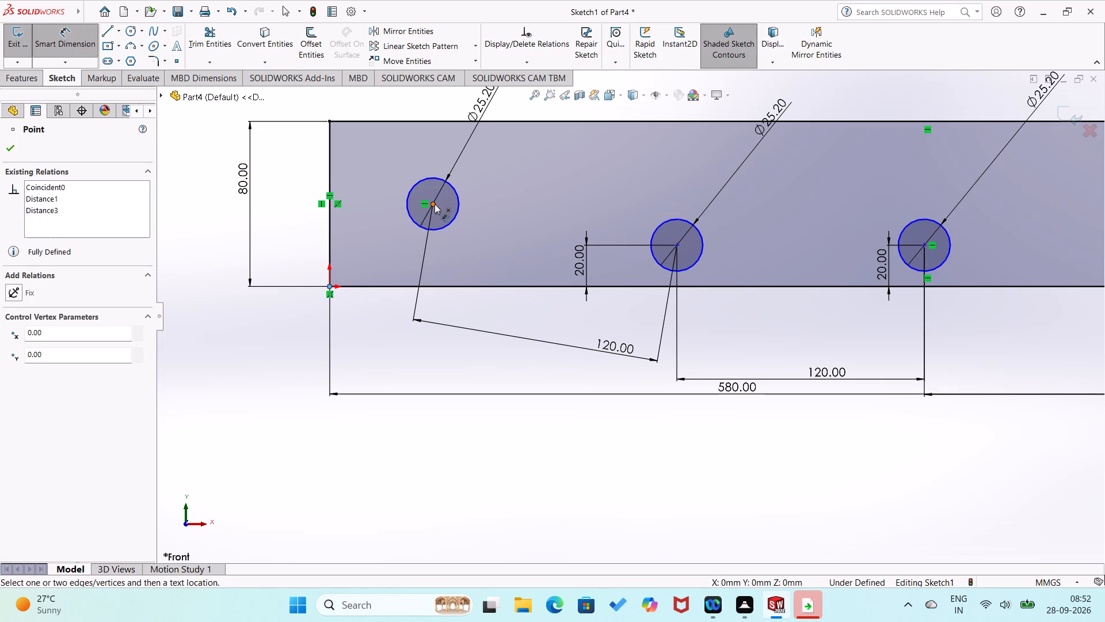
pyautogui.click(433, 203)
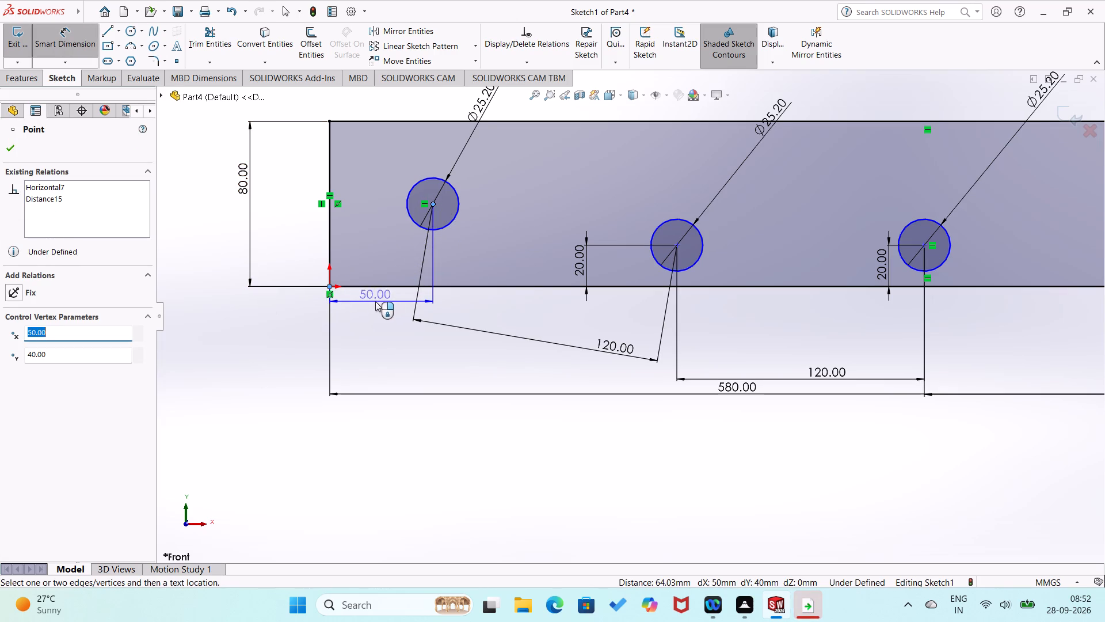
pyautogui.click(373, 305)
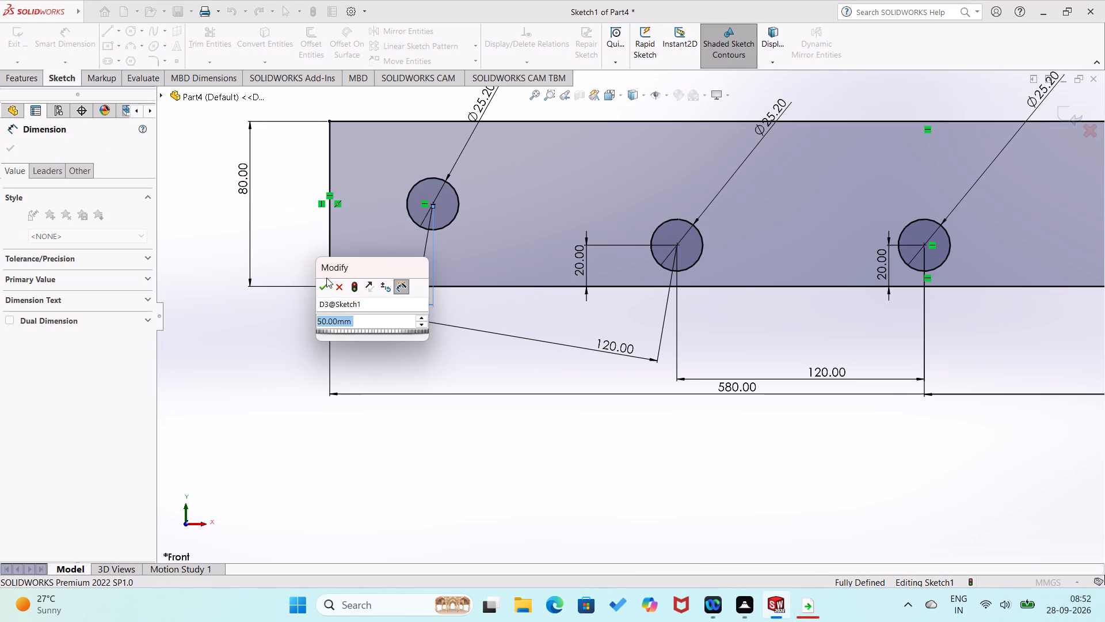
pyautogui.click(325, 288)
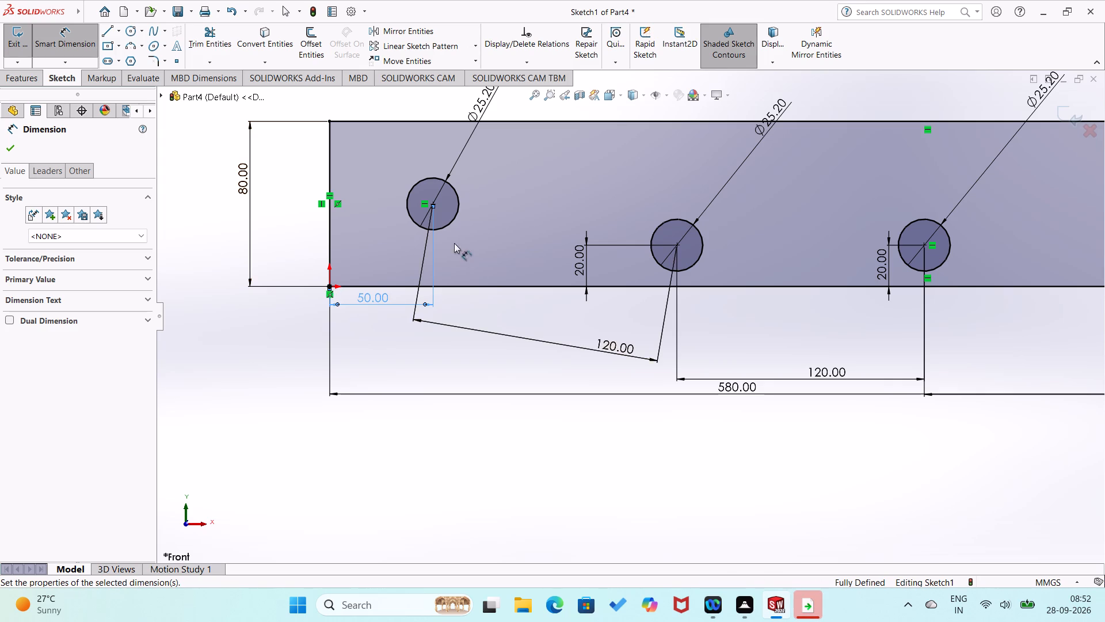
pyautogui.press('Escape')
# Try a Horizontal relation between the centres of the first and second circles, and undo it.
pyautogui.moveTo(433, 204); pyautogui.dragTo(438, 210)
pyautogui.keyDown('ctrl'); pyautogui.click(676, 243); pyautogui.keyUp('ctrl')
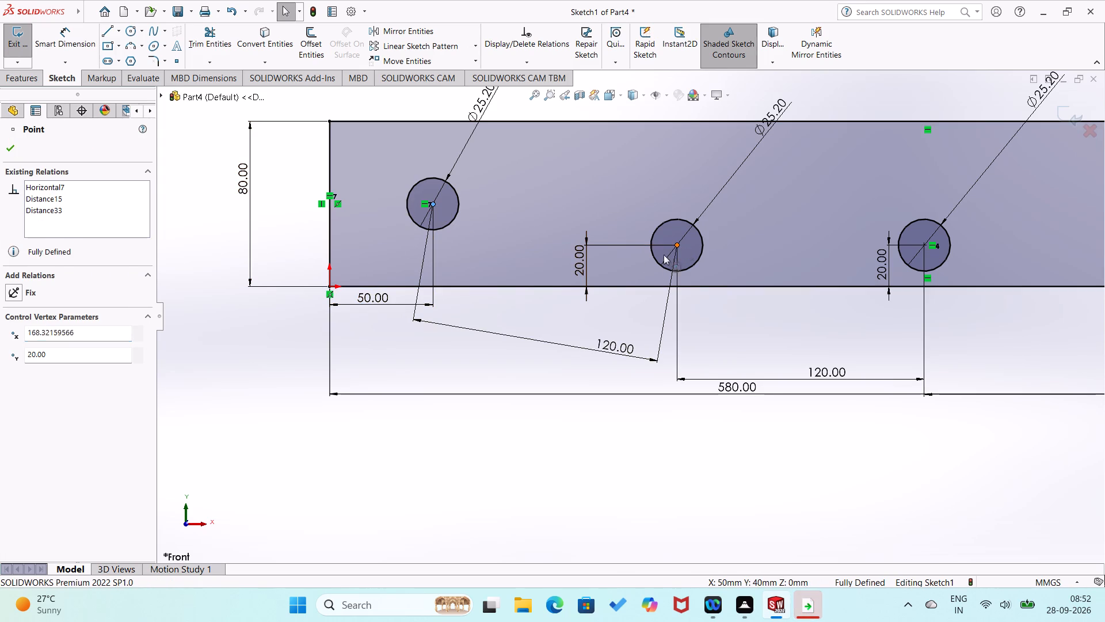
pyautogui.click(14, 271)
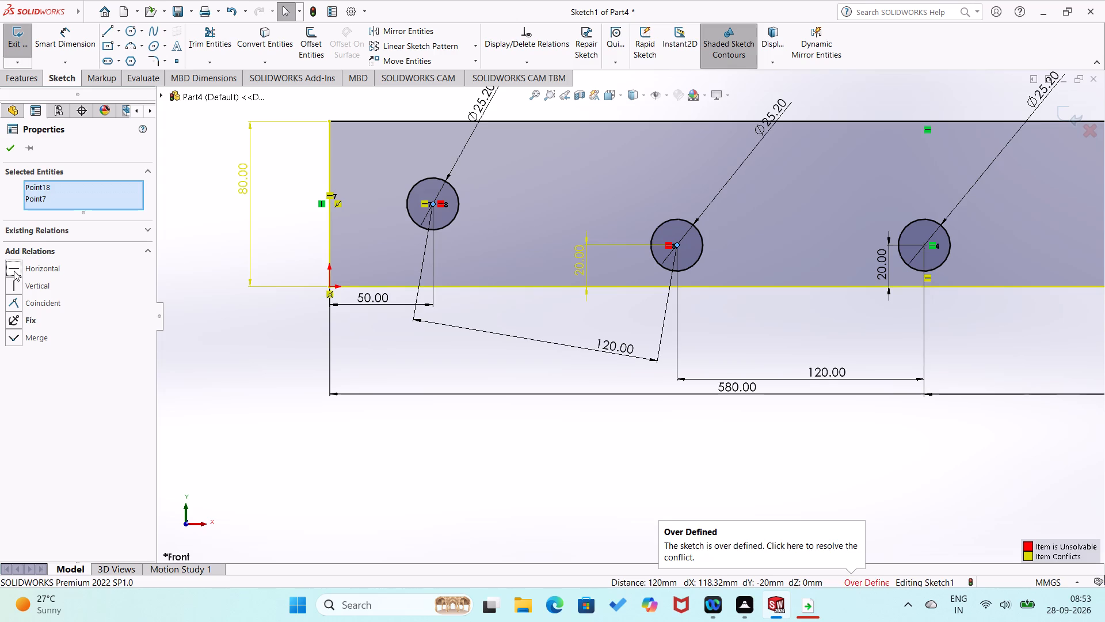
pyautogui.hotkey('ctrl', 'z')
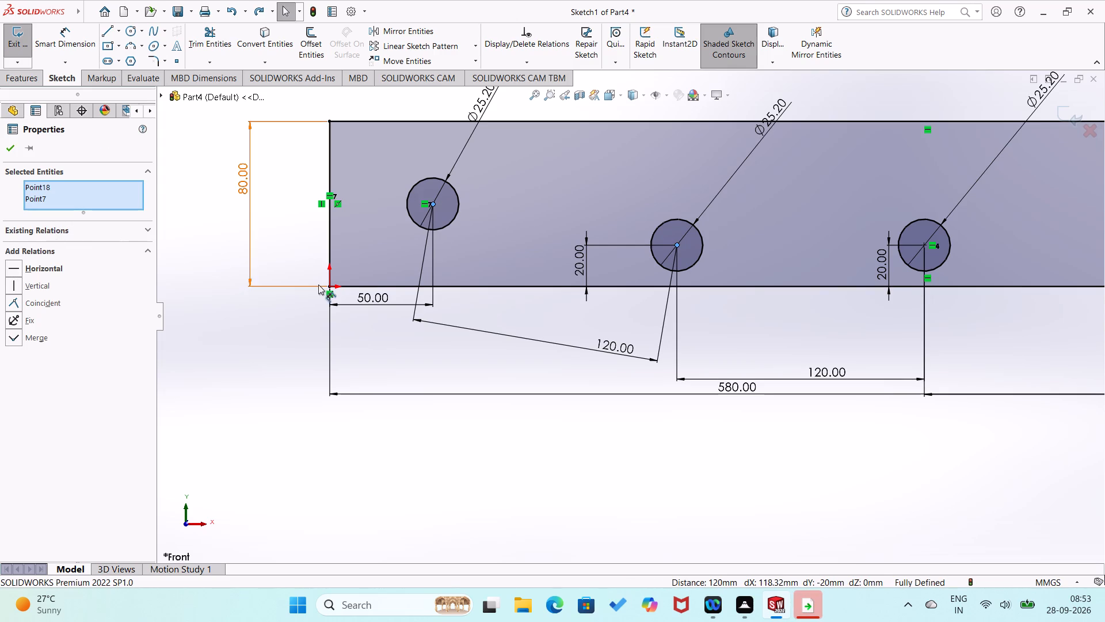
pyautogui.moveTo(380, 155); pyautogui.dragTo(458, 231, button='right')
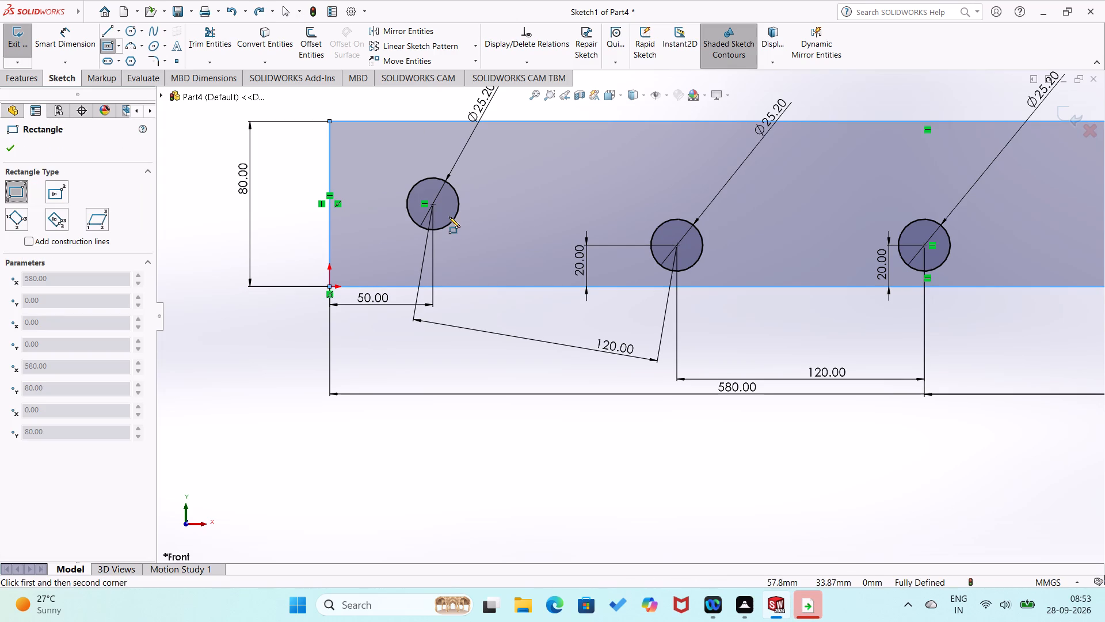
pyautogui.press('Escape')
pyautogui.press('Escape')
# Delete the first circle, the one nearest the origin, from the plate sketch.
pyautogui.click(454, 219)
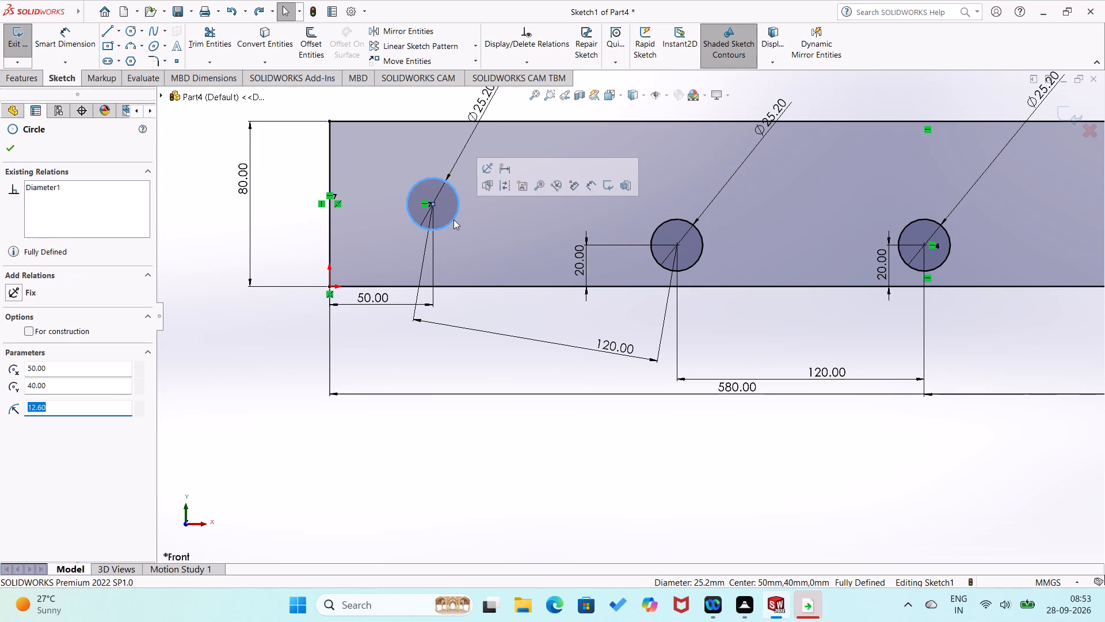
pyautogui.press('Delete')
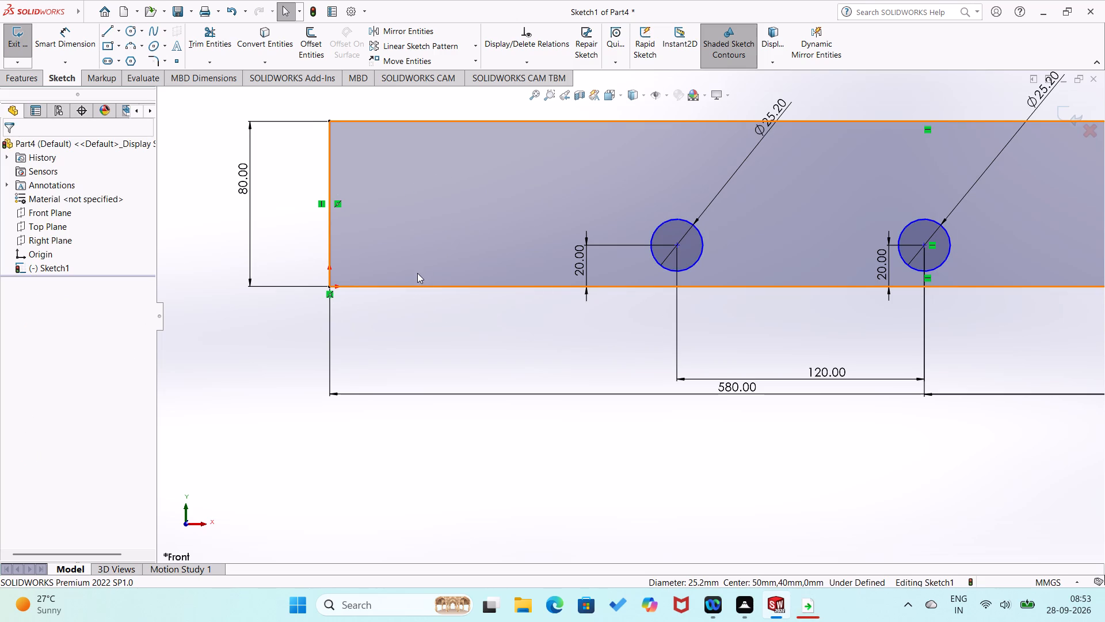
# Sketch a replacement first circle of about 11 mm radius, centred about 39 mm across and 20 mm up from the origin.
pyautogui.moveTo(378, 342); pyautogui.dragTo(454, 350, button='right')
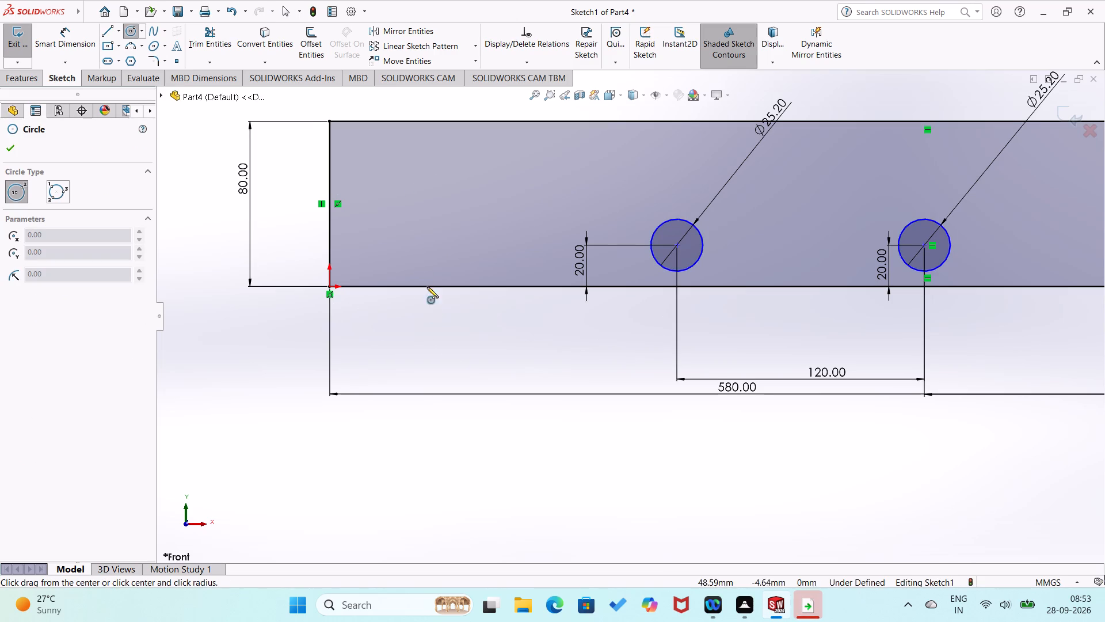
pyautogui.click(411, 243)
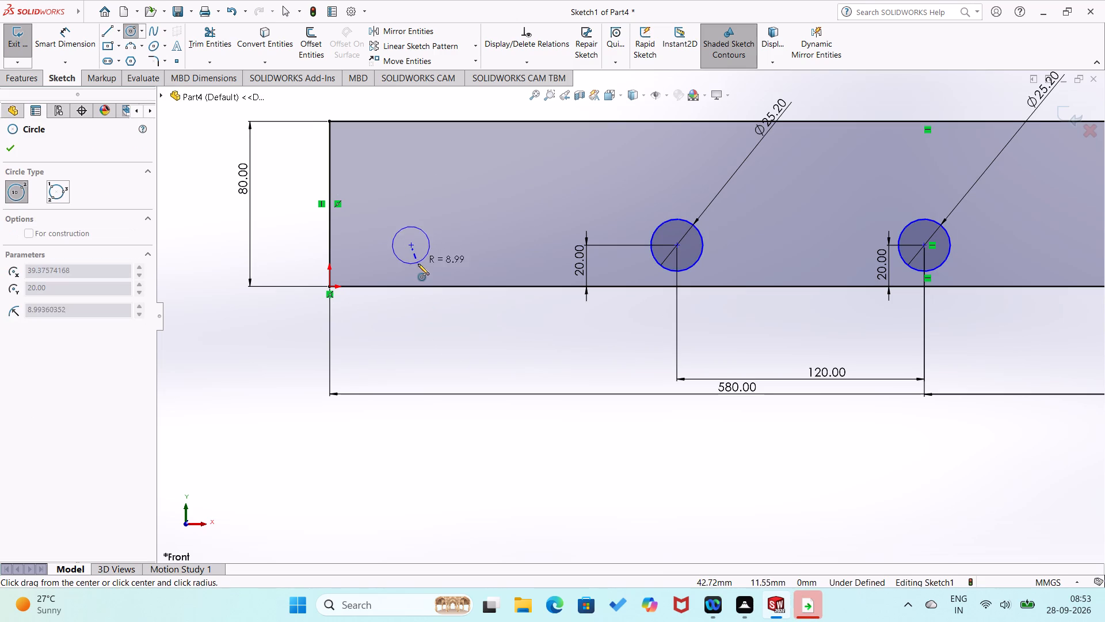
pyautogui.click(418, 267)
# Dimension the replacement first circle's diameter as 25.2 mm.
pyautogui.moveTo(428, 283); pyautogui.dragTo(466, 183, button='right')
pyautogui.click(430, 234)
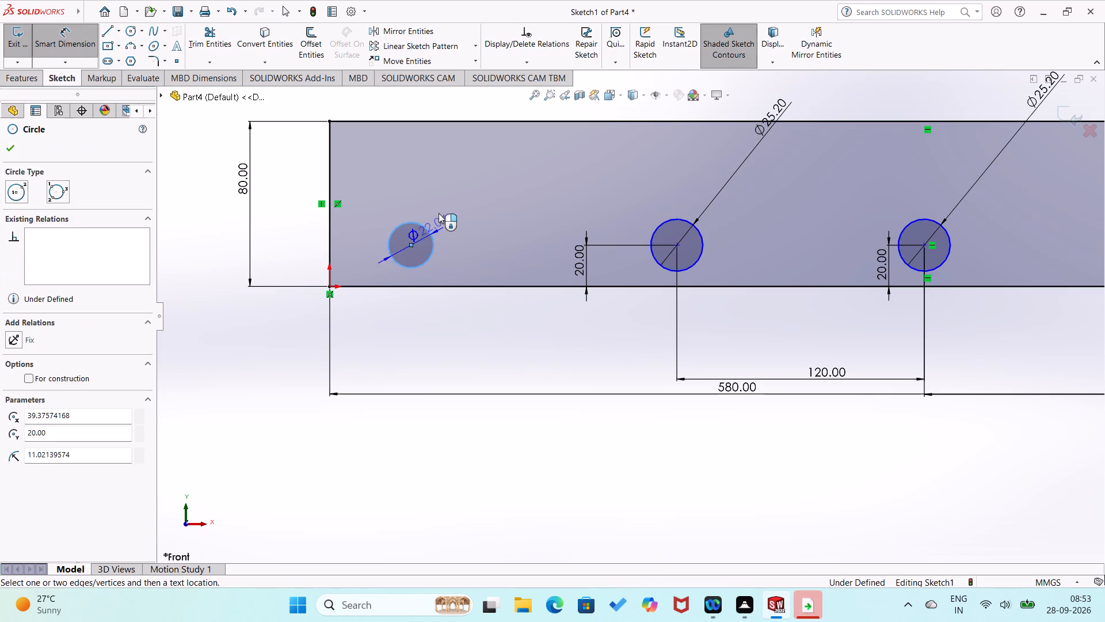
pyautogui.click(440, 210)
pyautogui.write('25.2')
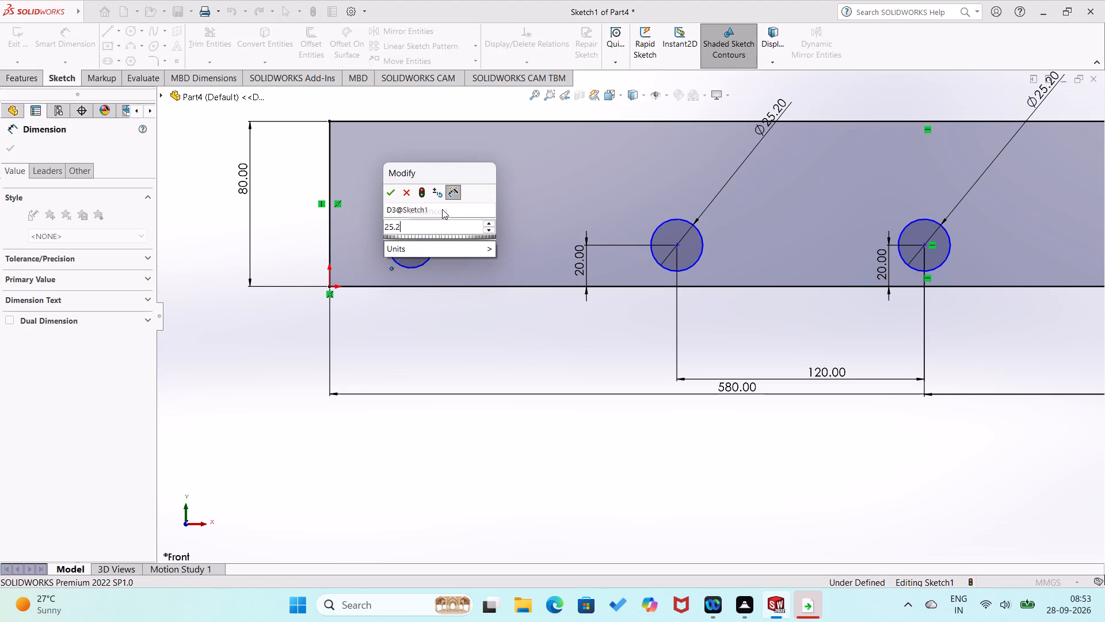
pyautogui.press('Return')
pyautogui.click(367, 362)
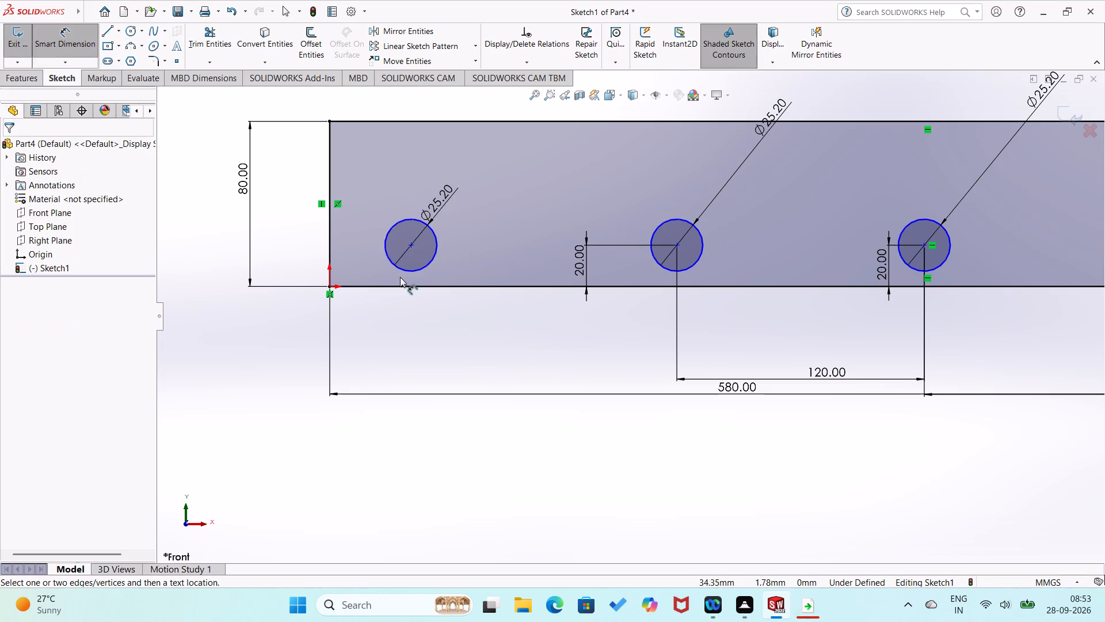
# Dimension the horizontal spacing between the first and second circles' centres as 120 mm.
pyautogui.click(409, 246)
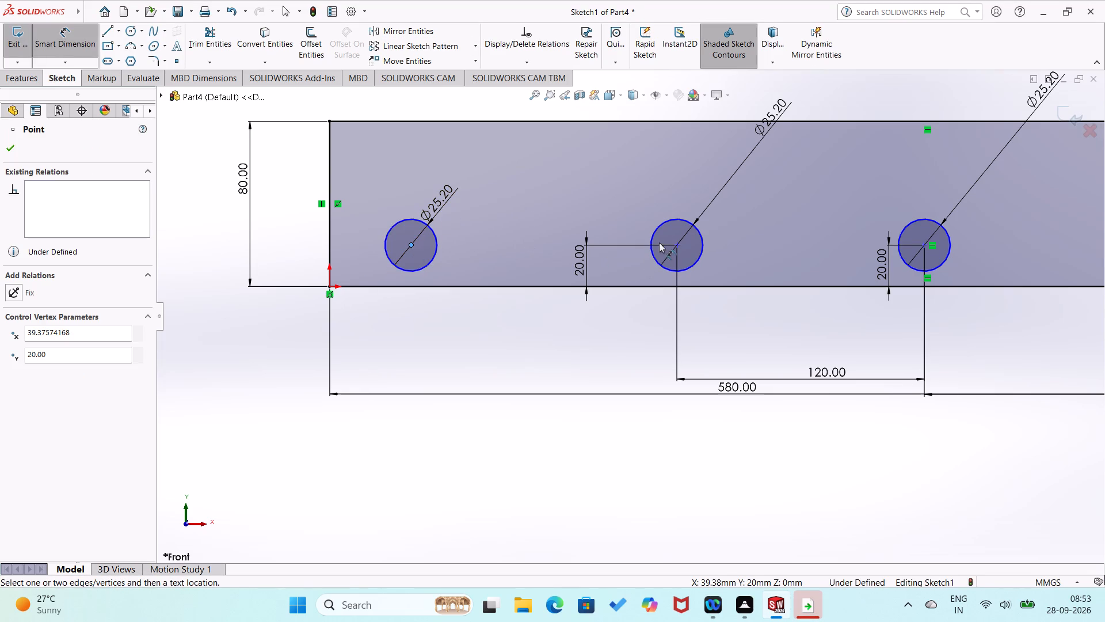
pyautogui.click(676, 244)
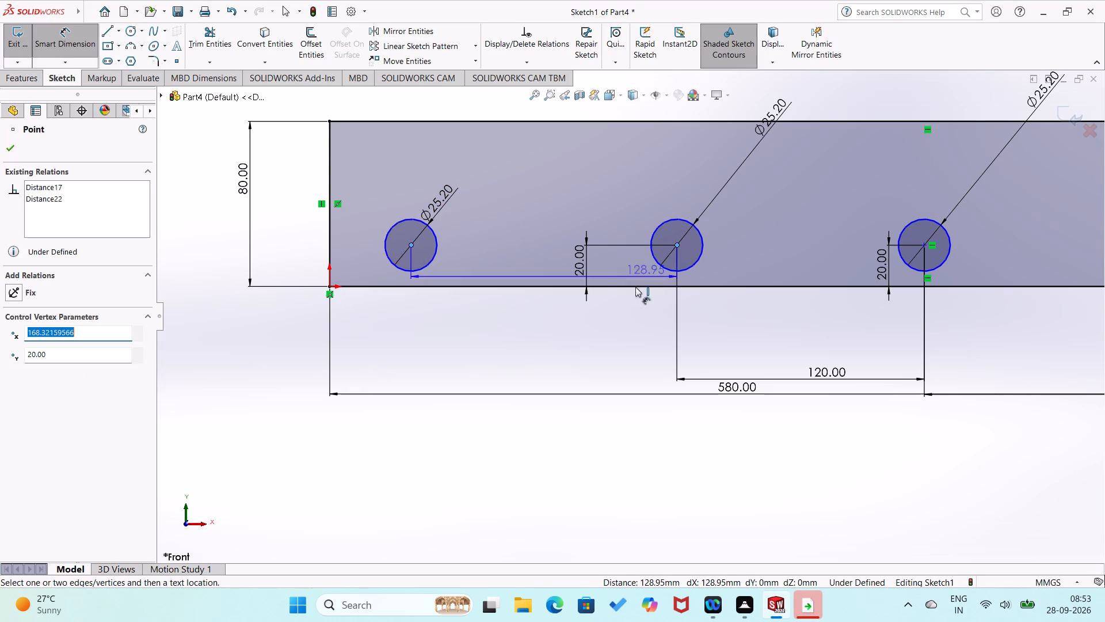
pyautogui.click(581, 336)
pyautogui.write('120')
pyautogui.press('Return')
pyautogui.click(337, 447)
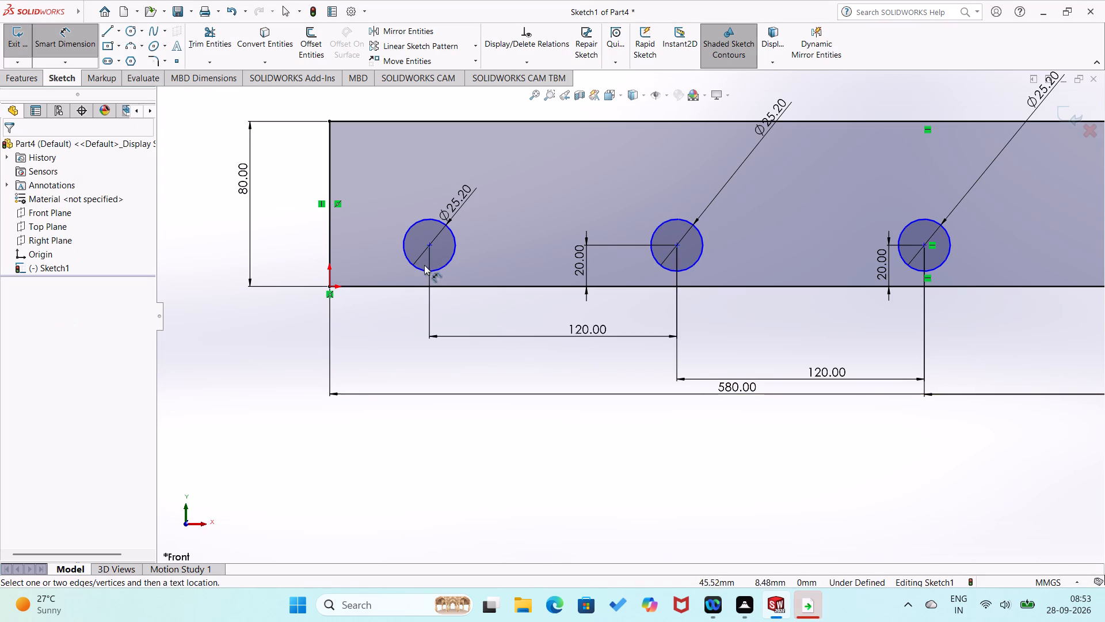
# Dimension the first circle's centre 20 mm above the rectangle's bottom edge.
pyautogui.click(412, 286)
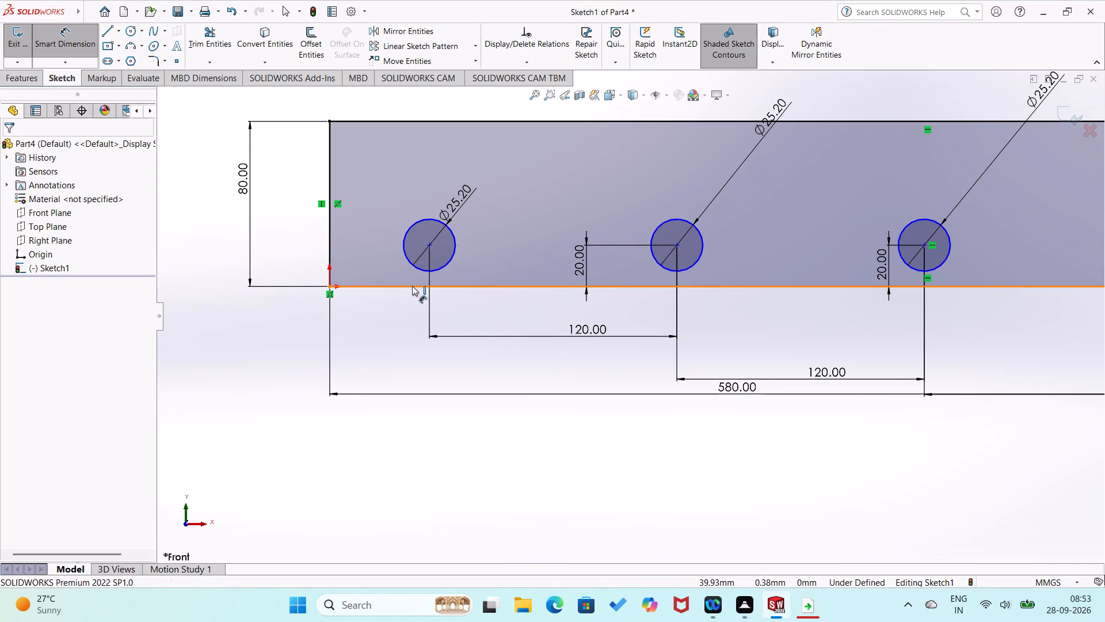
pyautogui.click(430, 245)
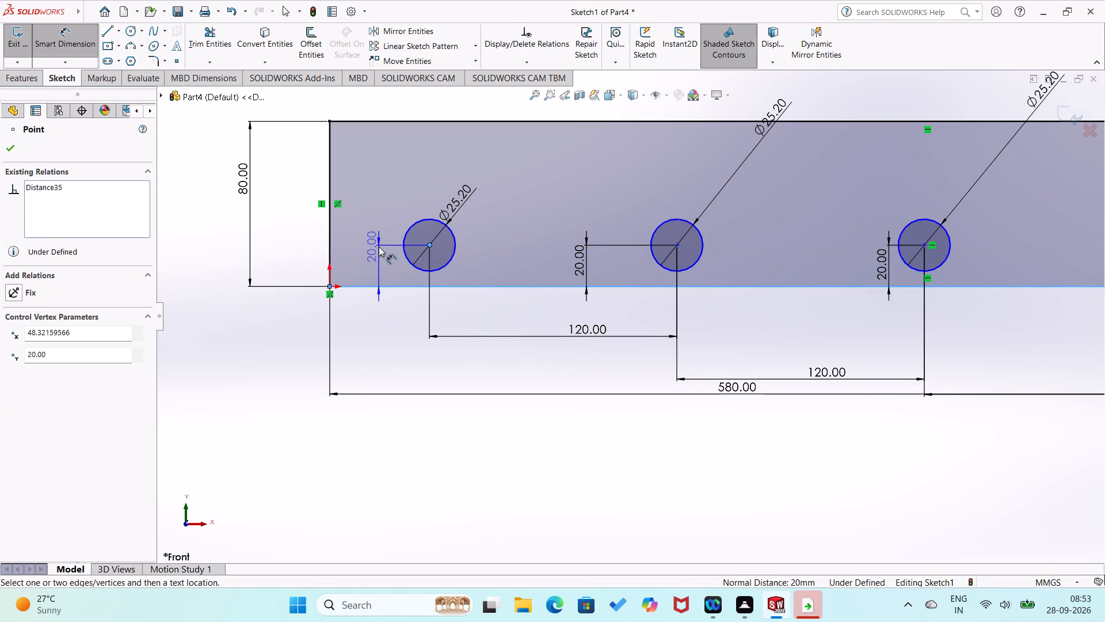
pyautogui.click(379, 246)
pyautogui.click(325, 227)
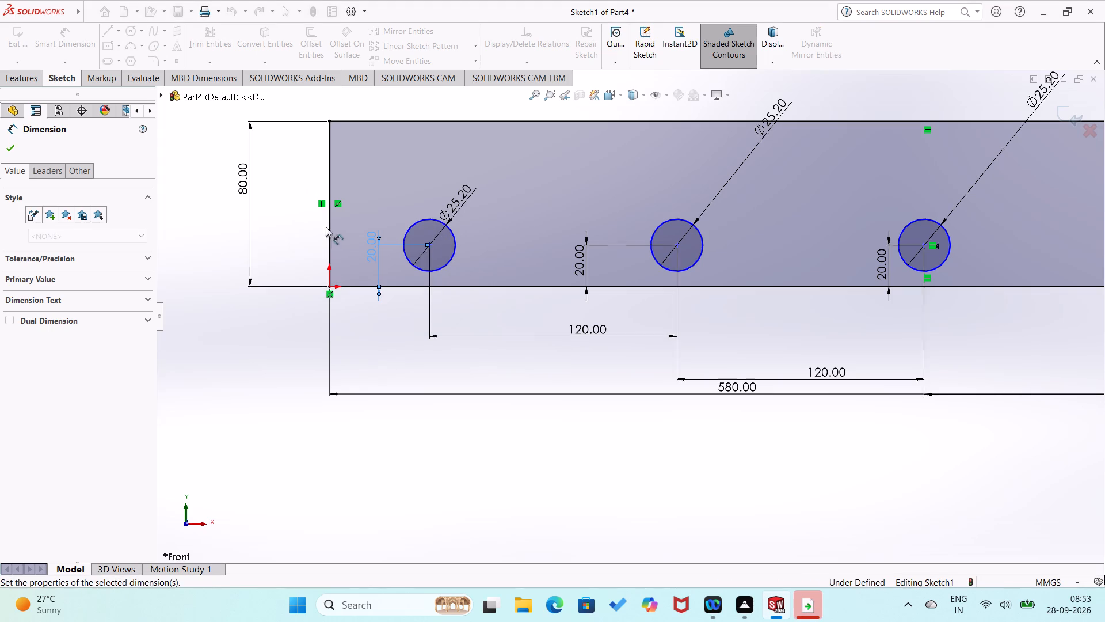
pyautogui.click(276, 365)
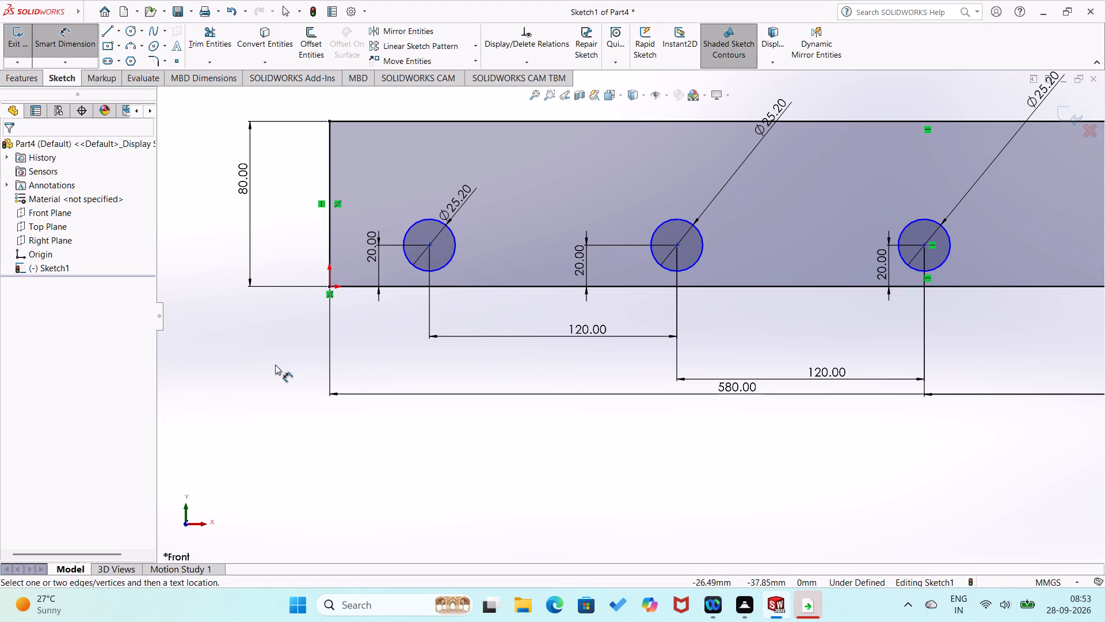
# Dimension the first circle's centre 50 mm horizontally from the rectangle's corner at the origin.
pyautogui.scroll(3, 760, 499)
pyautogui.scroll(-2, 499, 285)
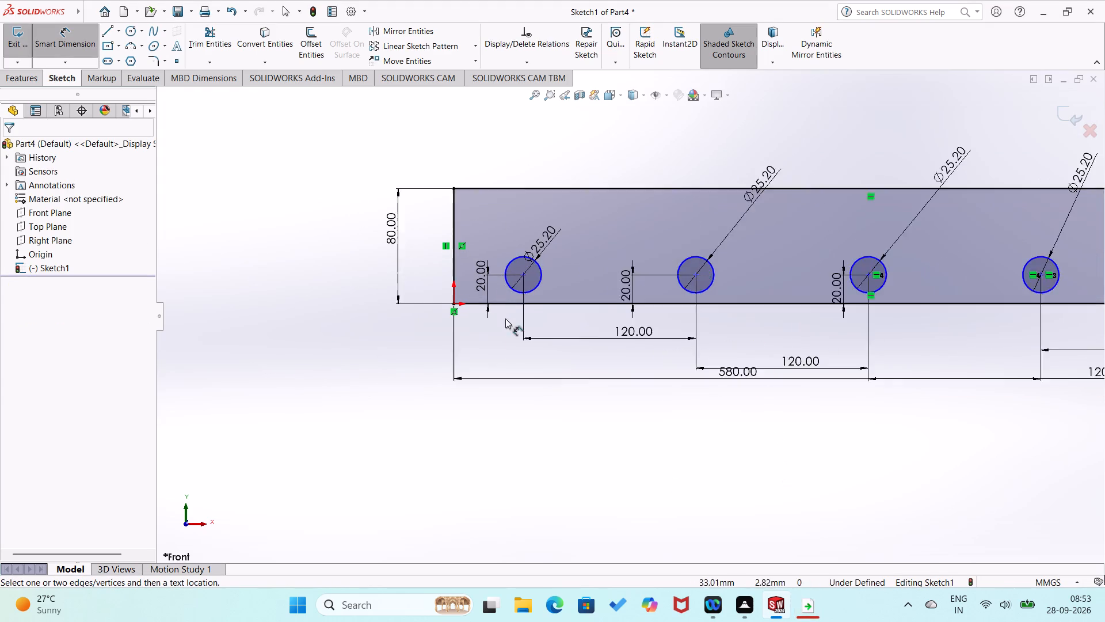
pyautogui.scroll(-3, 505, 318)
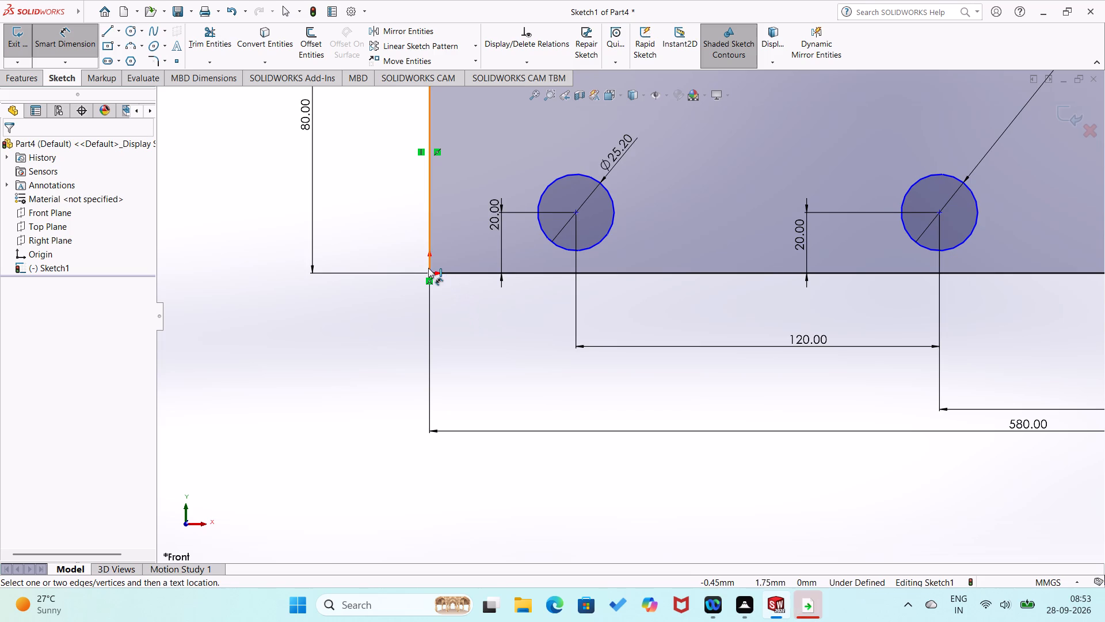
pyautogui.click(430, 273)
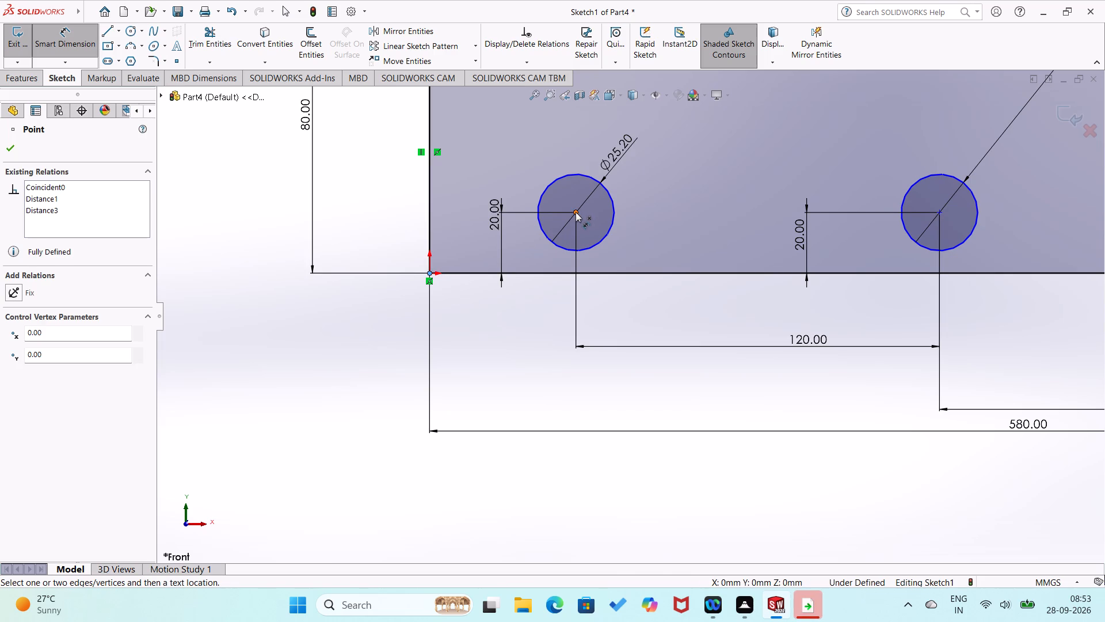
pyautogui.click(576, 212)
pyautogui.click(508, 336)
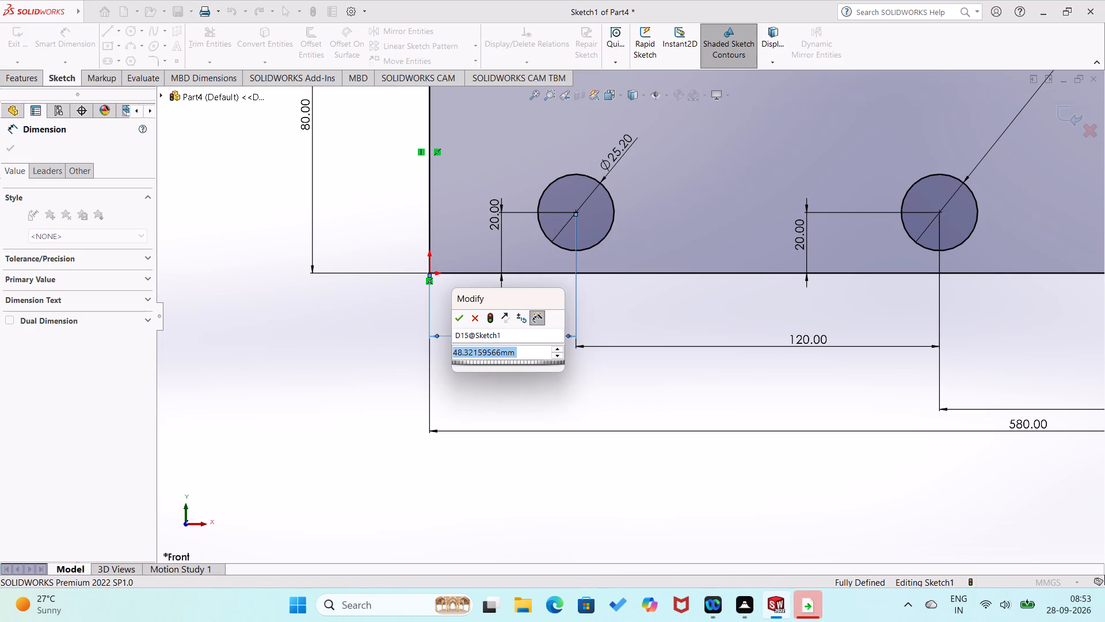
pyautogui.write('50')
pyautogui.press('Return')
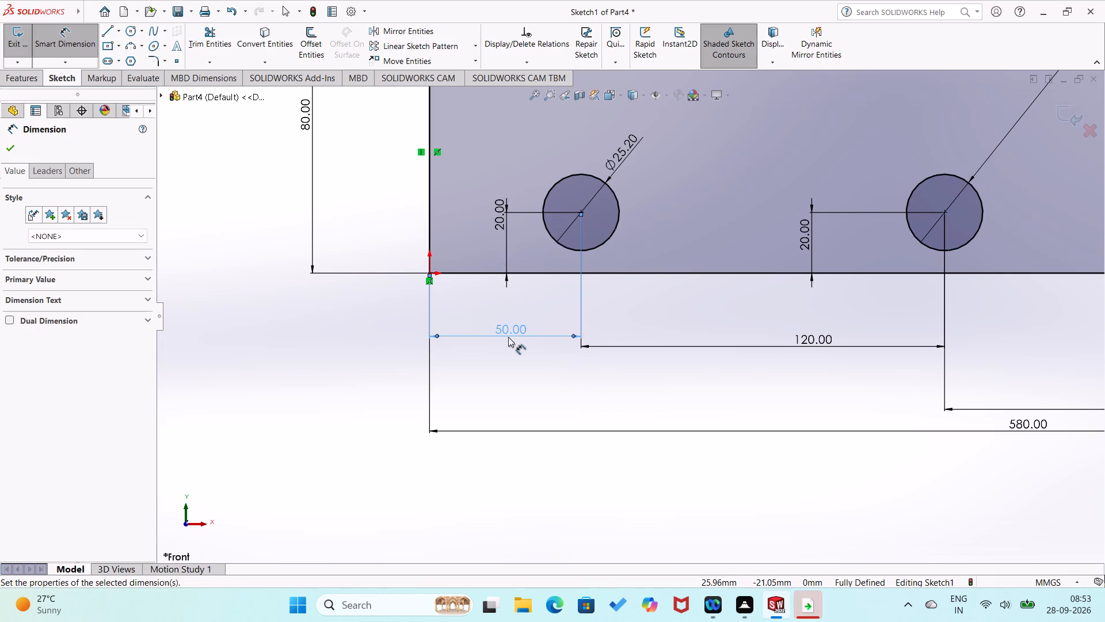
pyautogui.scroll(1, 409, 438)
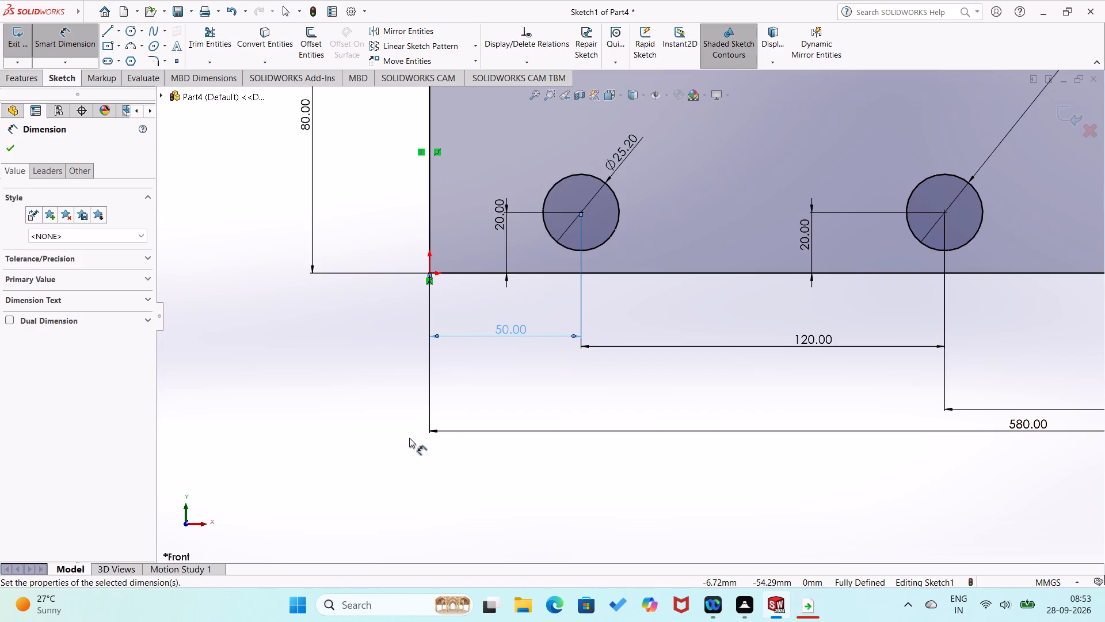
pyautogui.click(409, 438)
# Extrude the plate sketch with its five holes to a blind depth of 16 mm.
pyautogui.scroll(7, 561, 508)
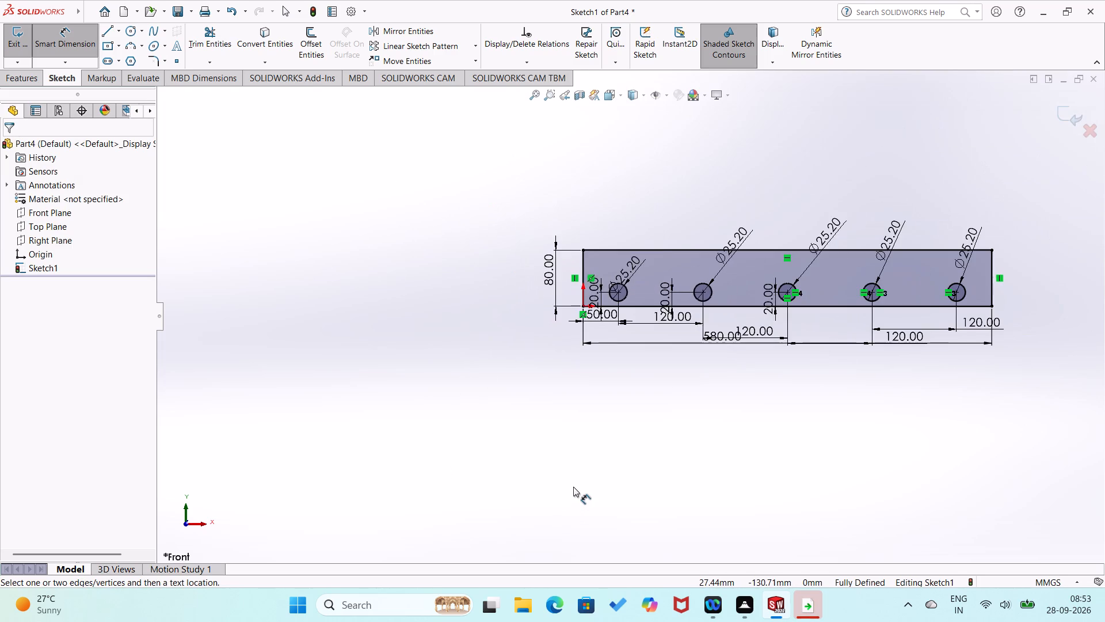
pyautogui.scroll(-2, 573, 487)
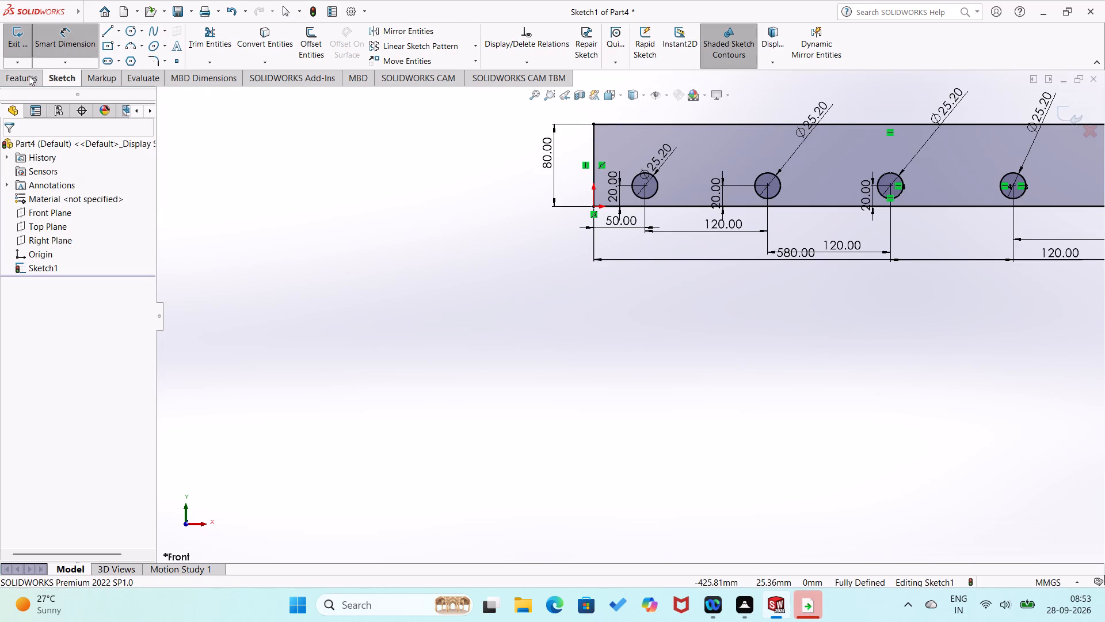
pyautogui.click(29, 78)
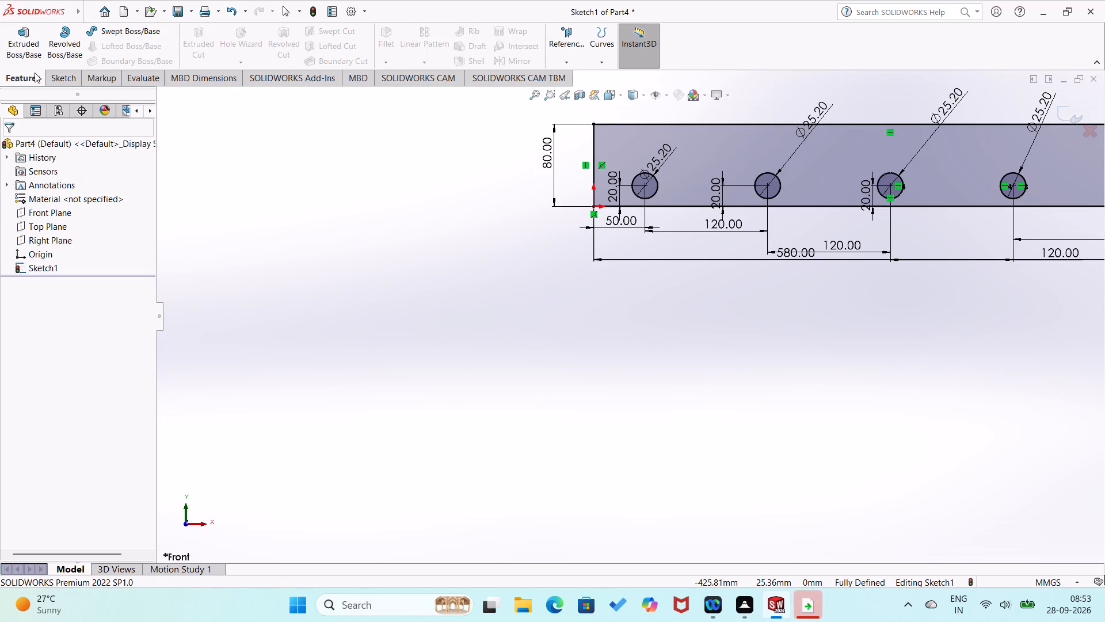
pyautogui.click(29, 41)
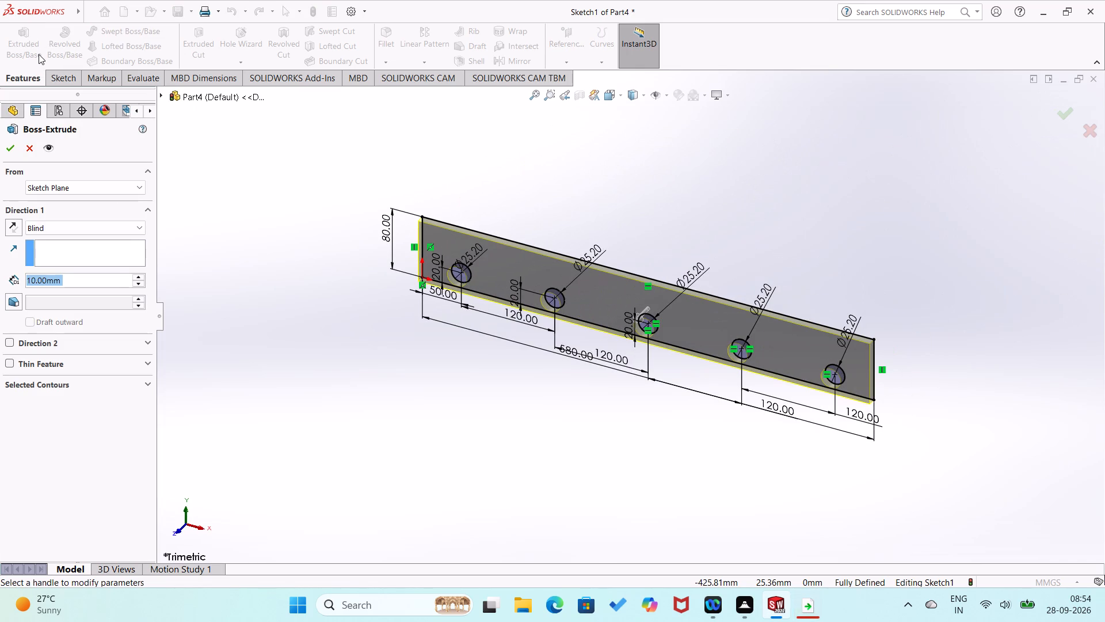
pyautogui.write('16')
pyautogui.press('Return')
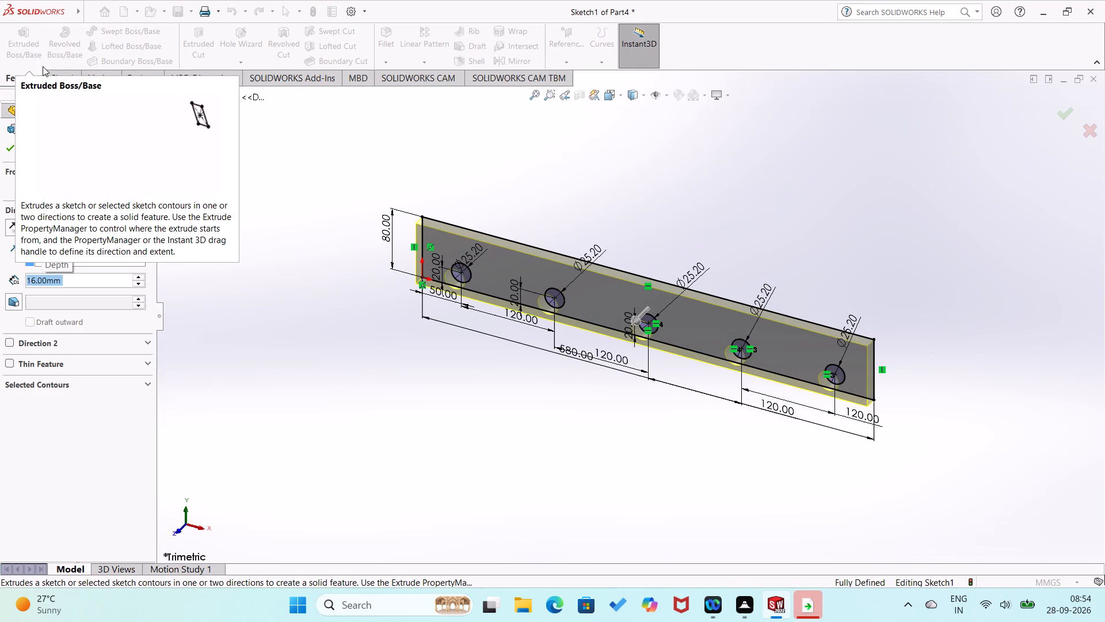
pyautogui.click(10, 152)
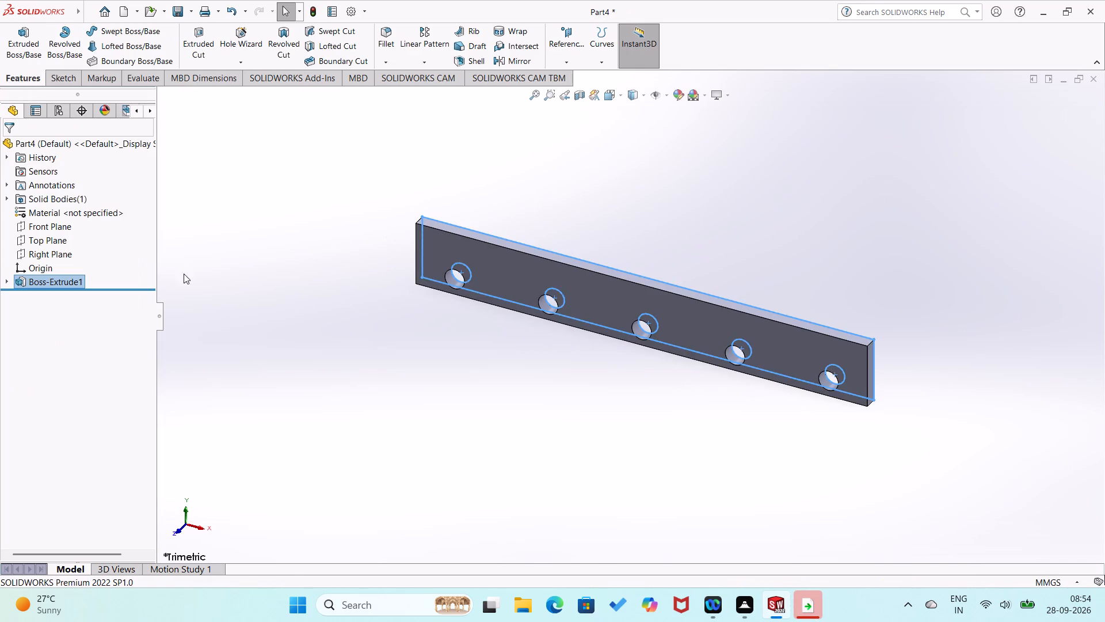
pyautogui.click(261, 314)
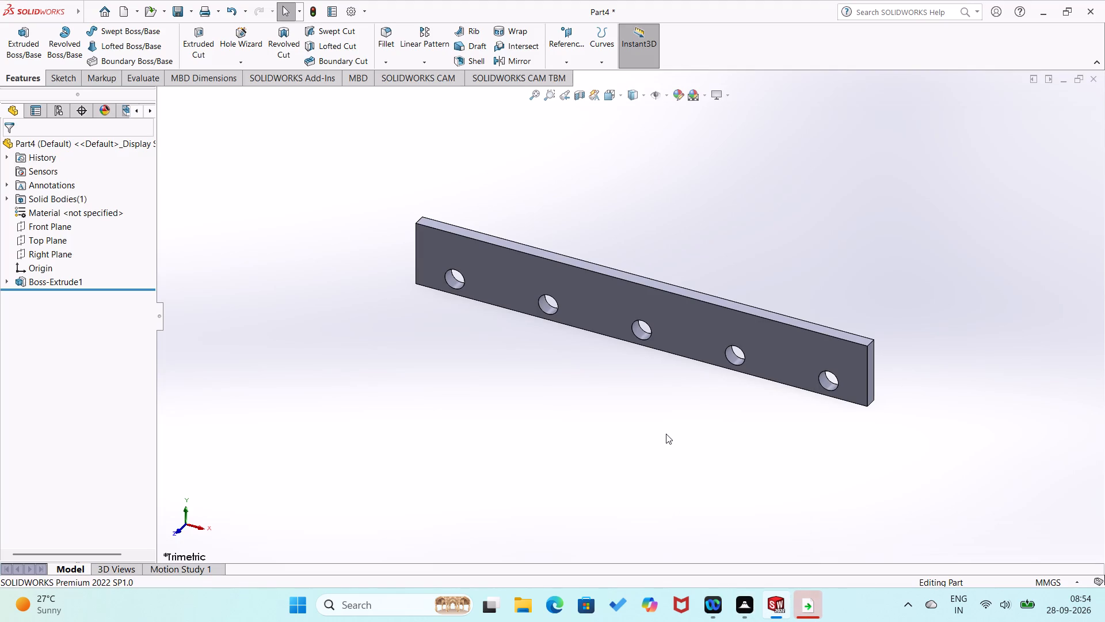
# Orbit the finished plate to inspect it, and close the part without saving.
pyautogui.moveTo(670, 437); pyautogui.dragTo(928, 374, button='middle')
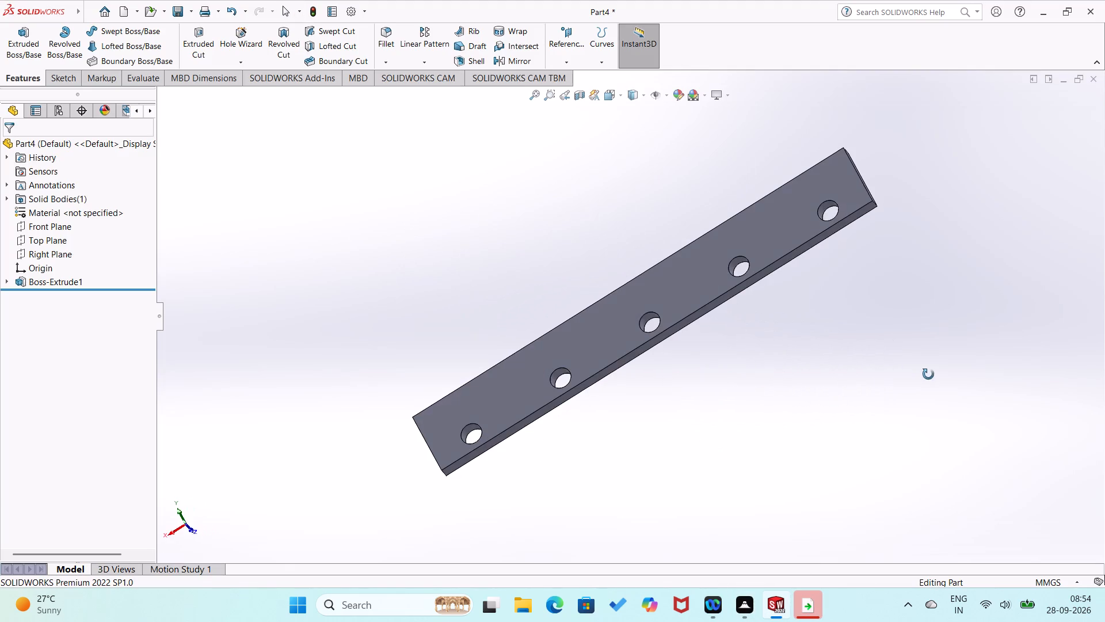
pyautogui.moveTo(928, 374); pyautogui.dragTo(891, 310, button='middle')
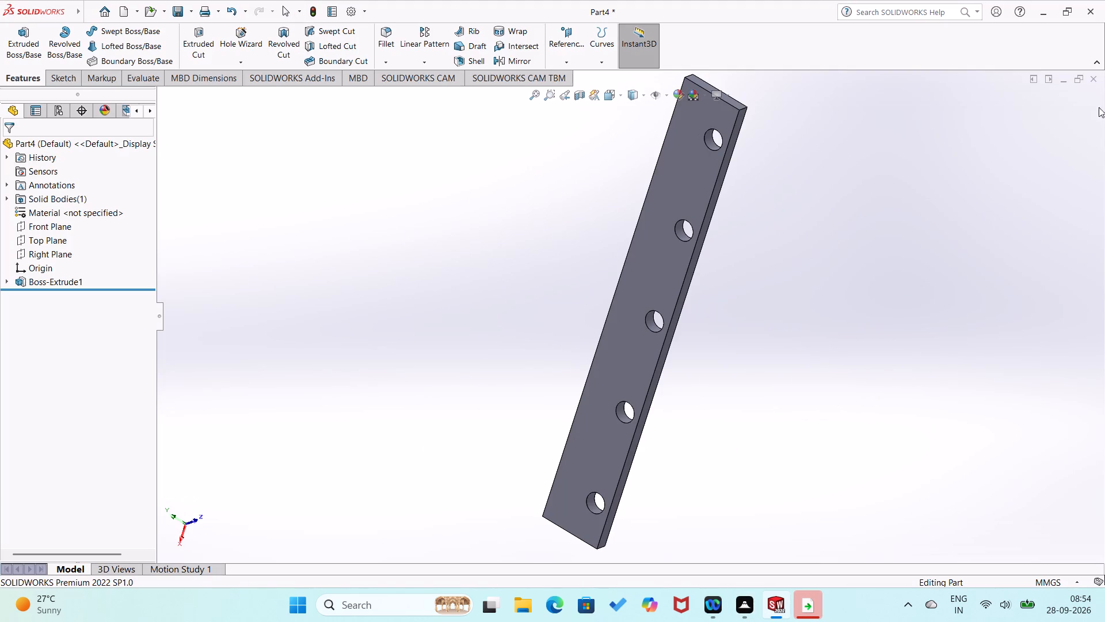
pyautogui.click(1098, 79)
pyautogui.click(630, 316)
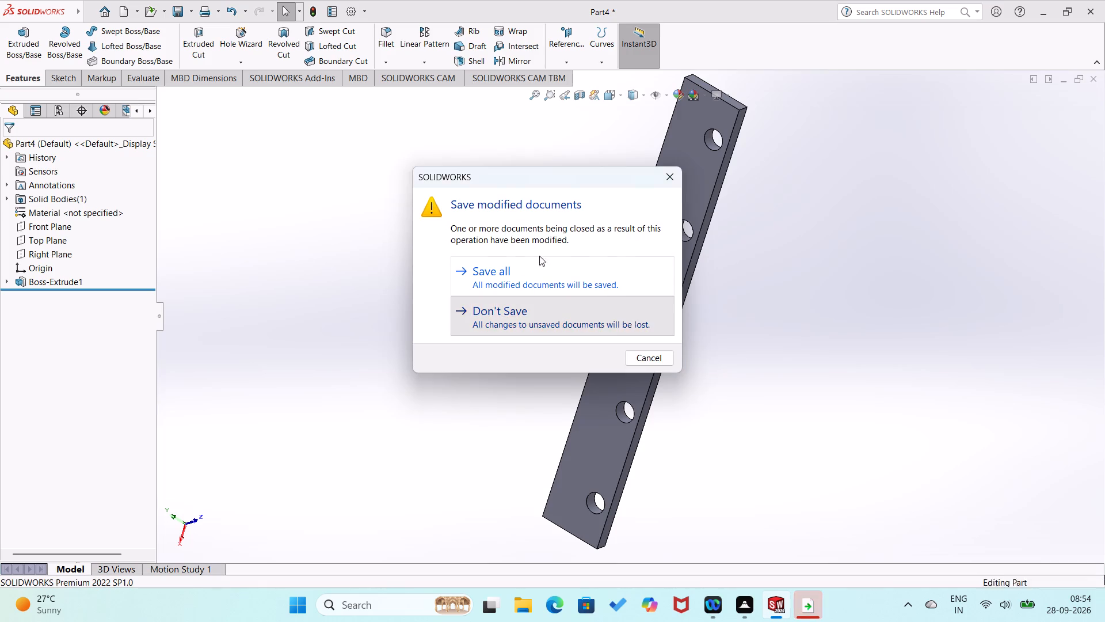
pyautogui.click(37, 91)
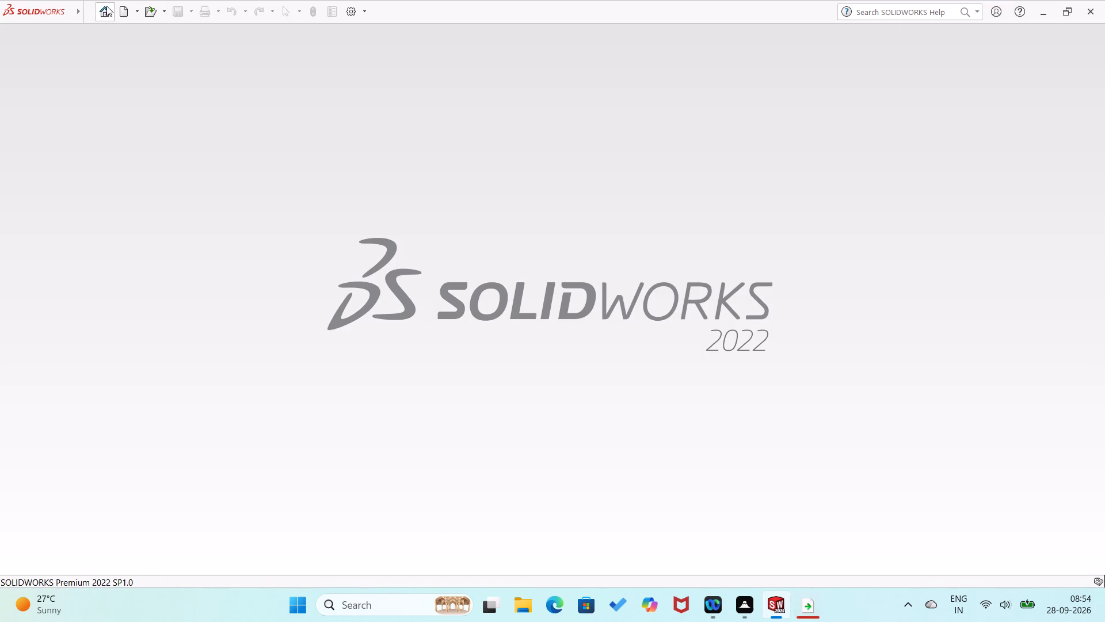
# Create a new part and open a sketch on its Front Plane.
pyautogui.click(105, 5)
pyautogui.click(307, 168)
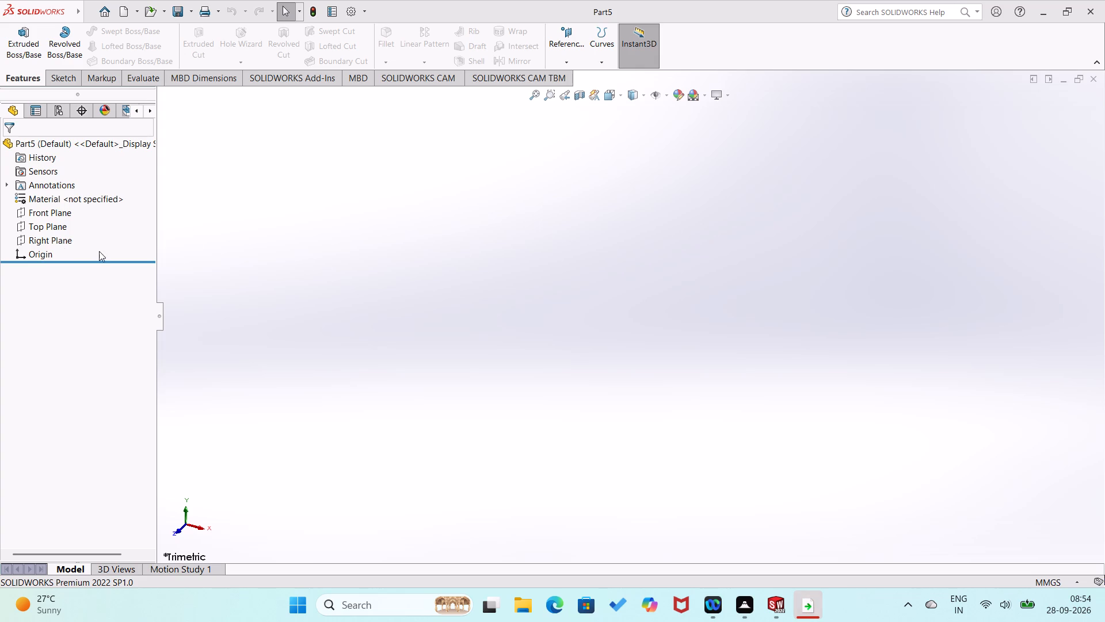
pyautogui.click(41, 212)
pyautogui.click(51, 196)
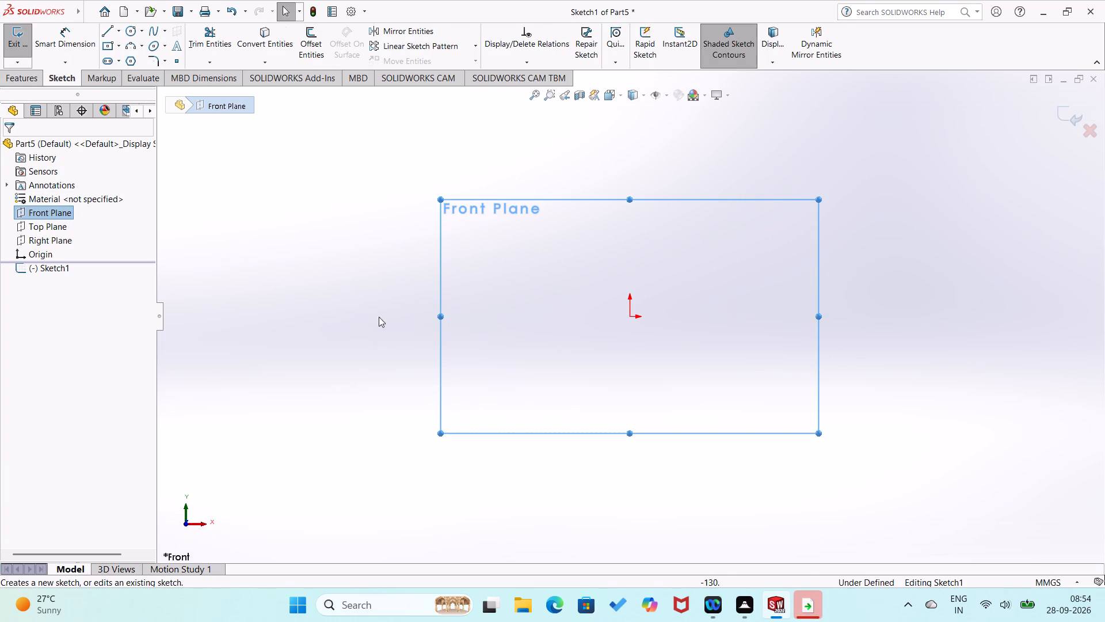
# Sketch a horizontal line about 201 mm long from the origin and convert it to construction geometry.
pyautogui.moveTo(612, 324); pyautogui.dragTo(485, 374, button='right')
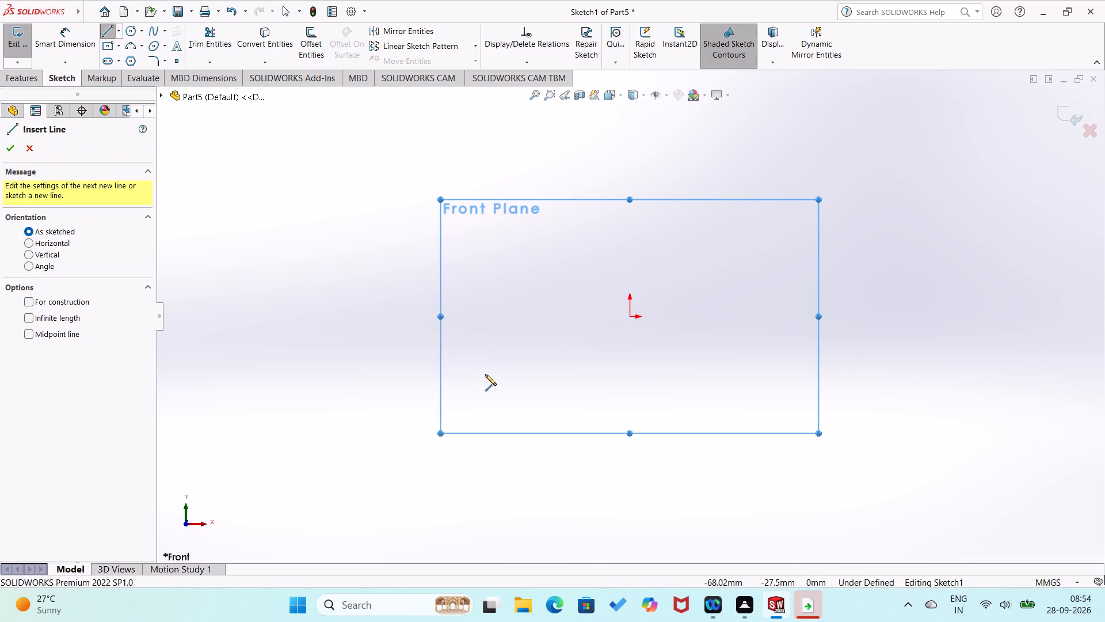
pyautogui.click(628, 318)
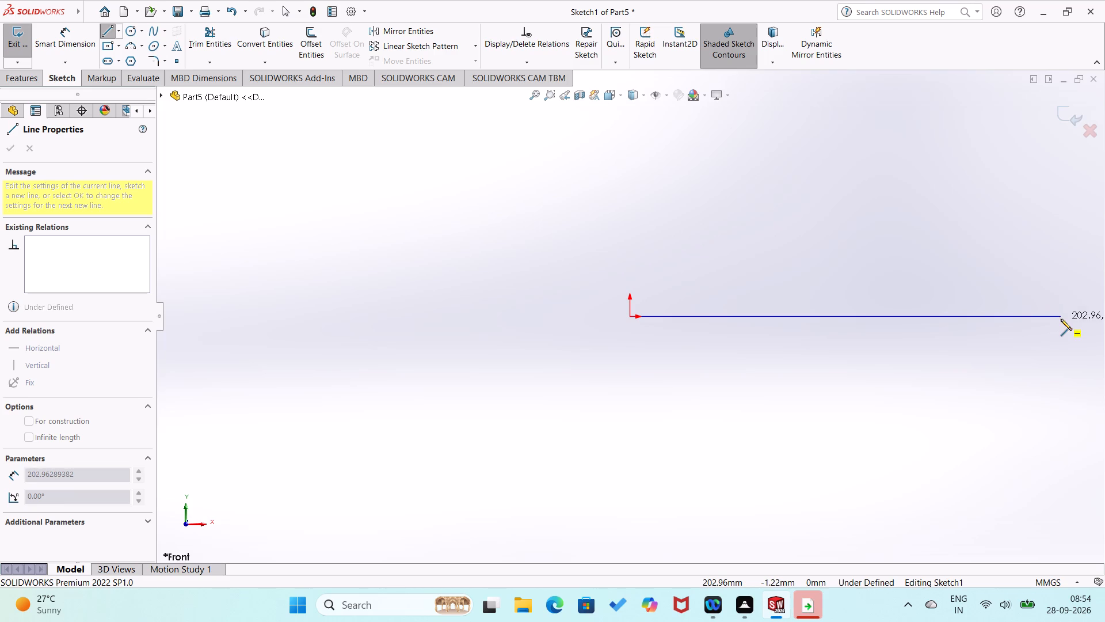
pyautogui.rightClick(1061, 319)
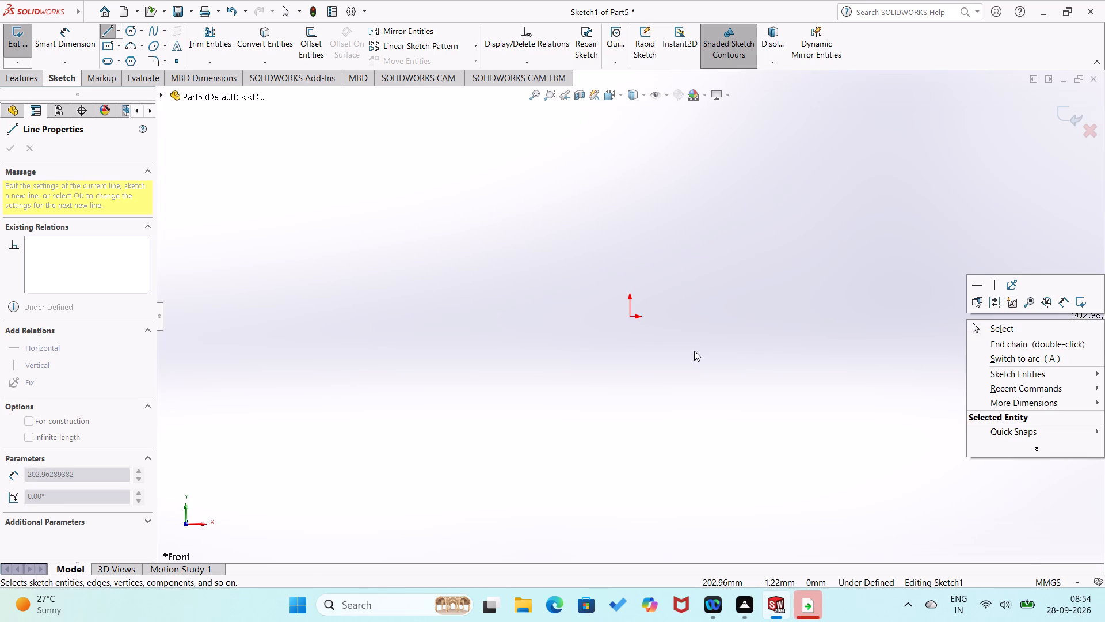
pyautogui.rightClick(654, 344)
pyautogui.rightClick(564, 356)
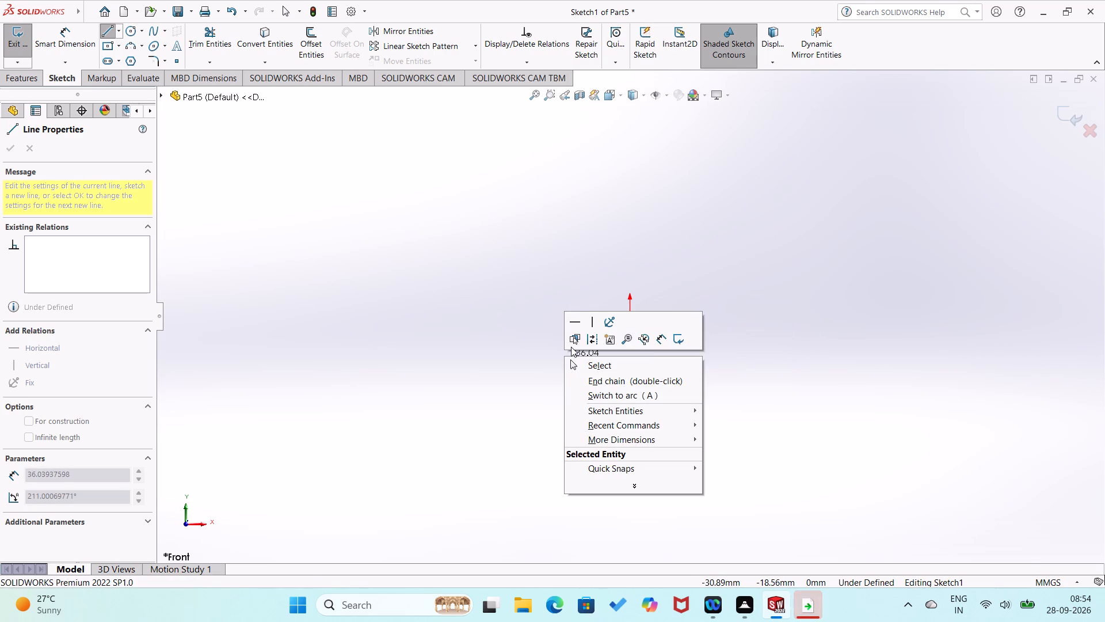
pyautogui.press('`')
pyautogui.press('Escape')
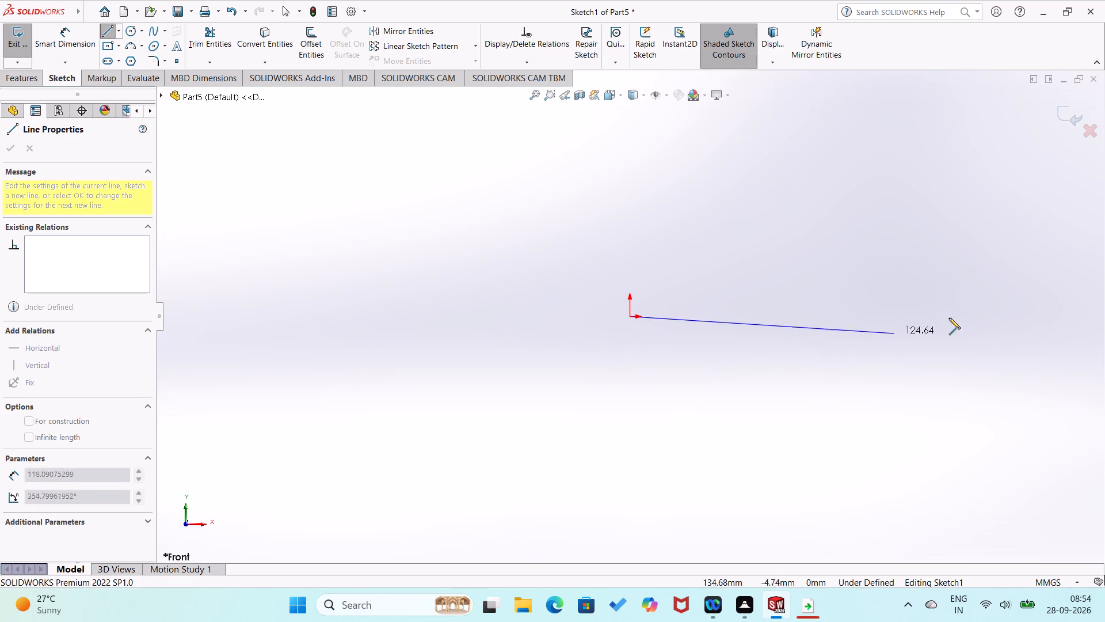
pyautogui.click(1057, 314)
pyautogui.moveTo(1037, 335); pyautogui.dragTo(1030, 342, button='right')
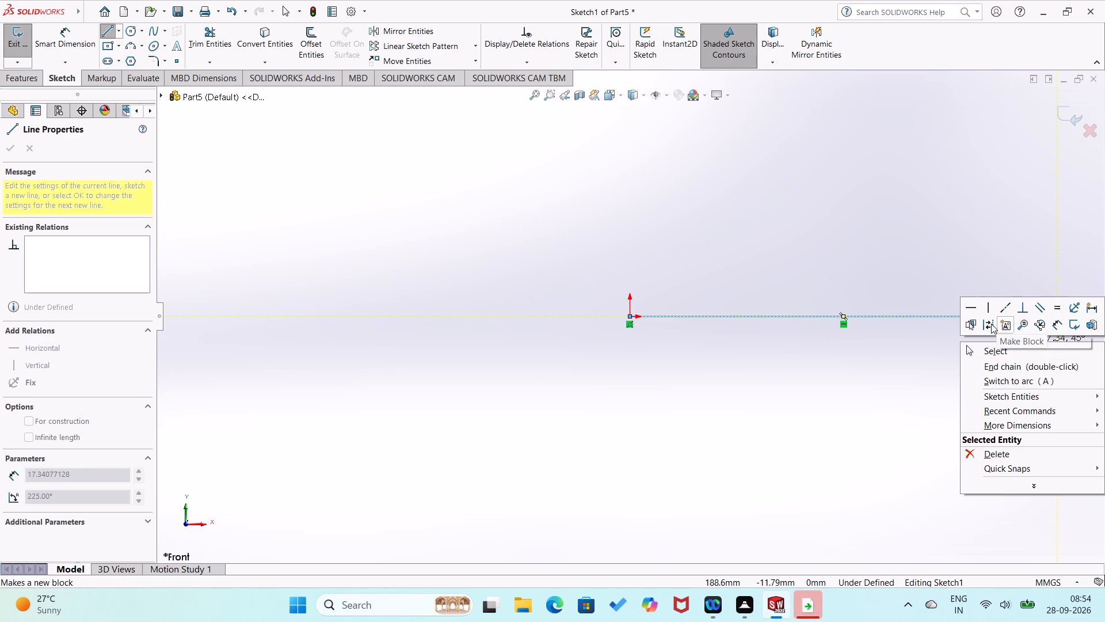
pyautogui.click(989, 324)
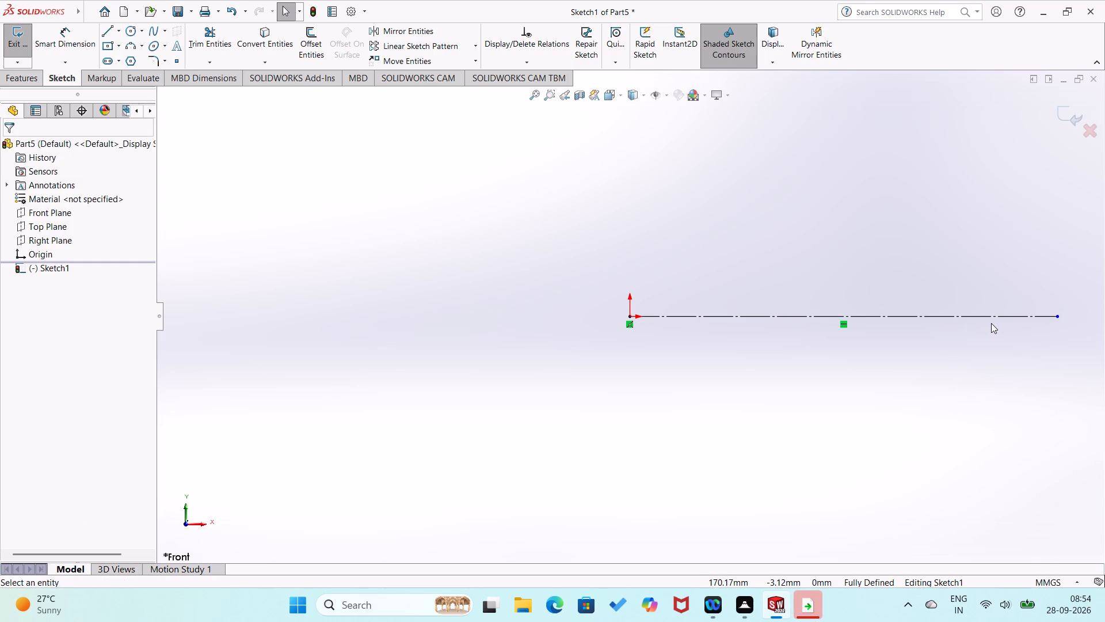
# Sketch a closed symmetric-looking three-level stepped profile on the construction line from the origin, about 193 mm long and 59 mm high.
pyautogui.moveTo(891, 401); pyautogui.dragTo(736, 463, button='right')
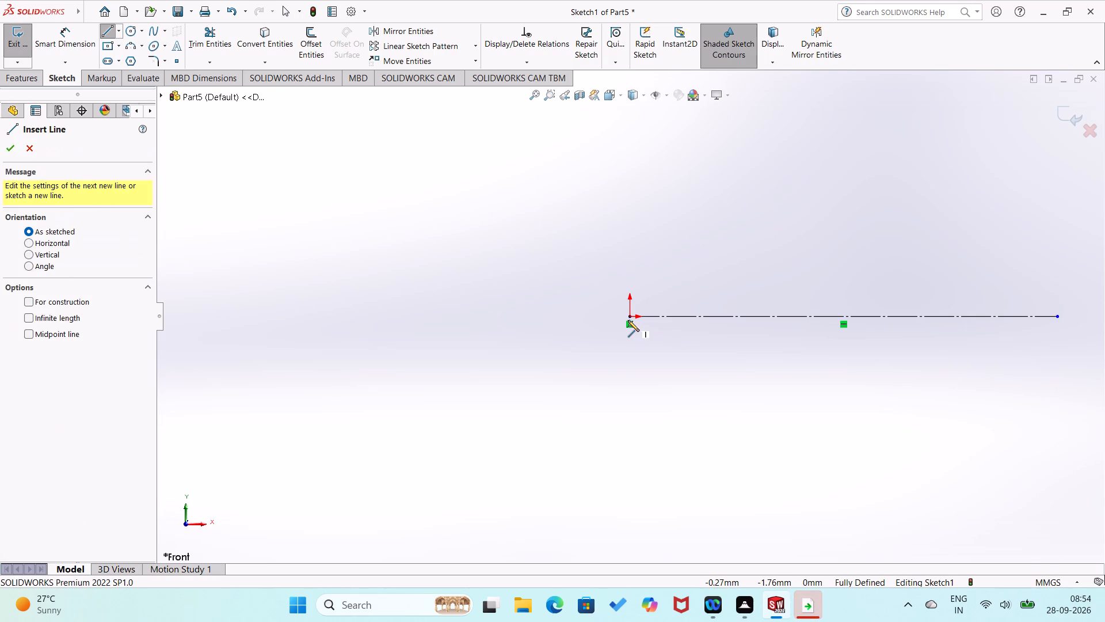
pyautogui.click(628, 318)
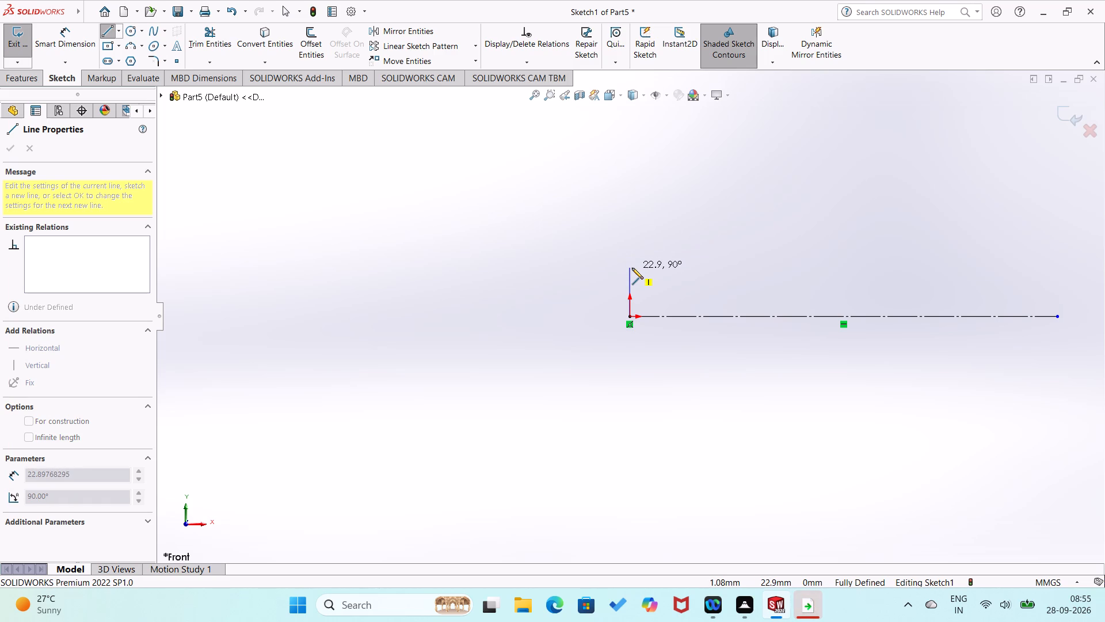
pyautogui.click(632, 268)
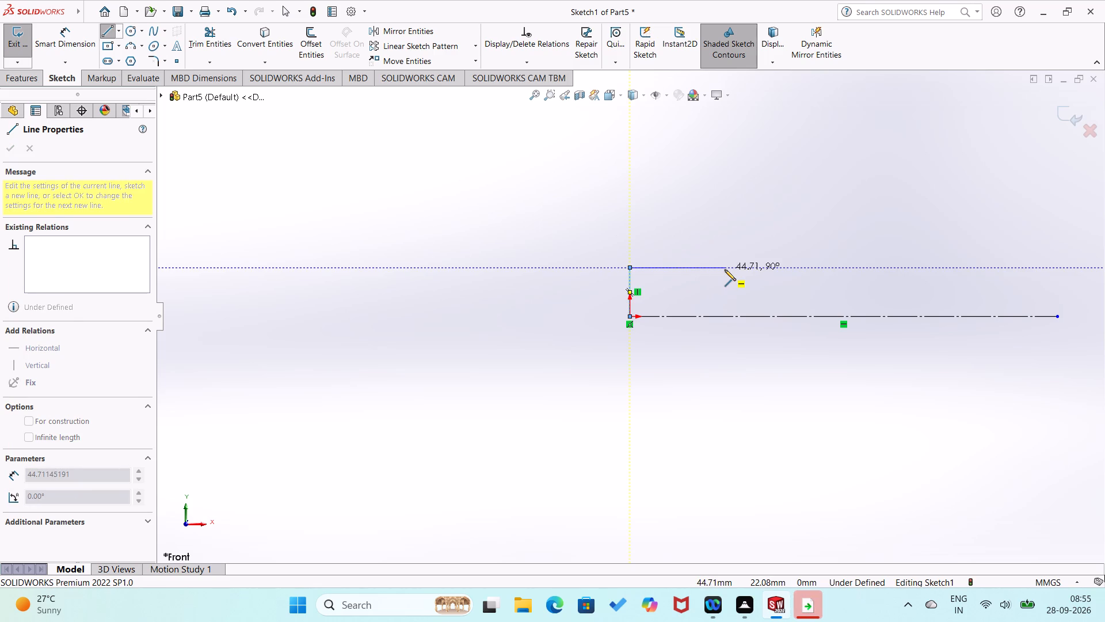
pyautogui.click(724, 268)
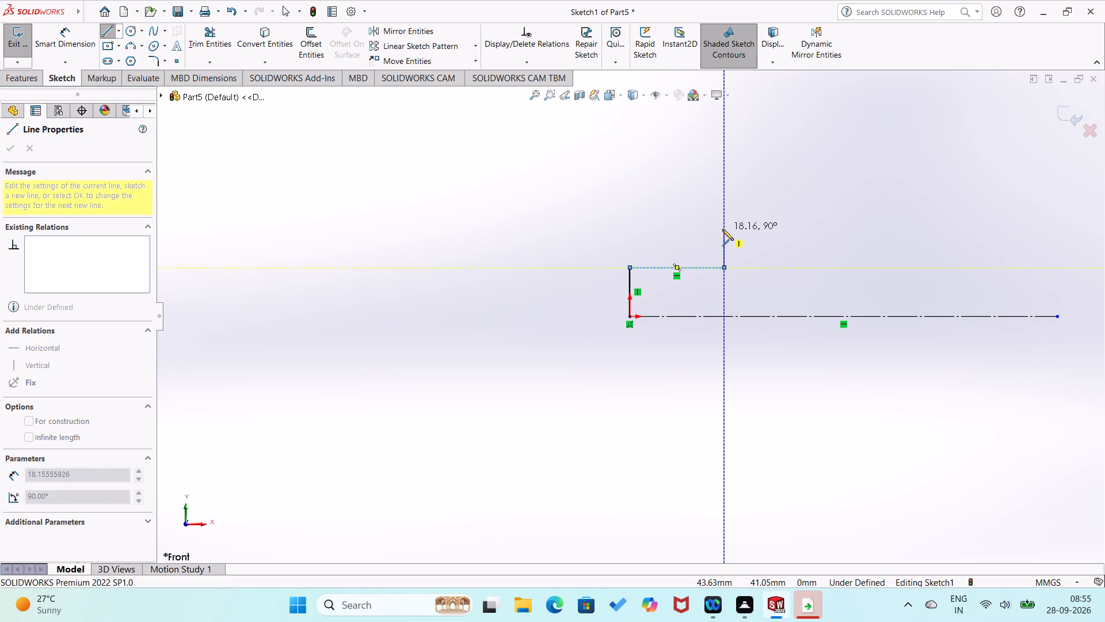
pyautogui.click(722, 229)
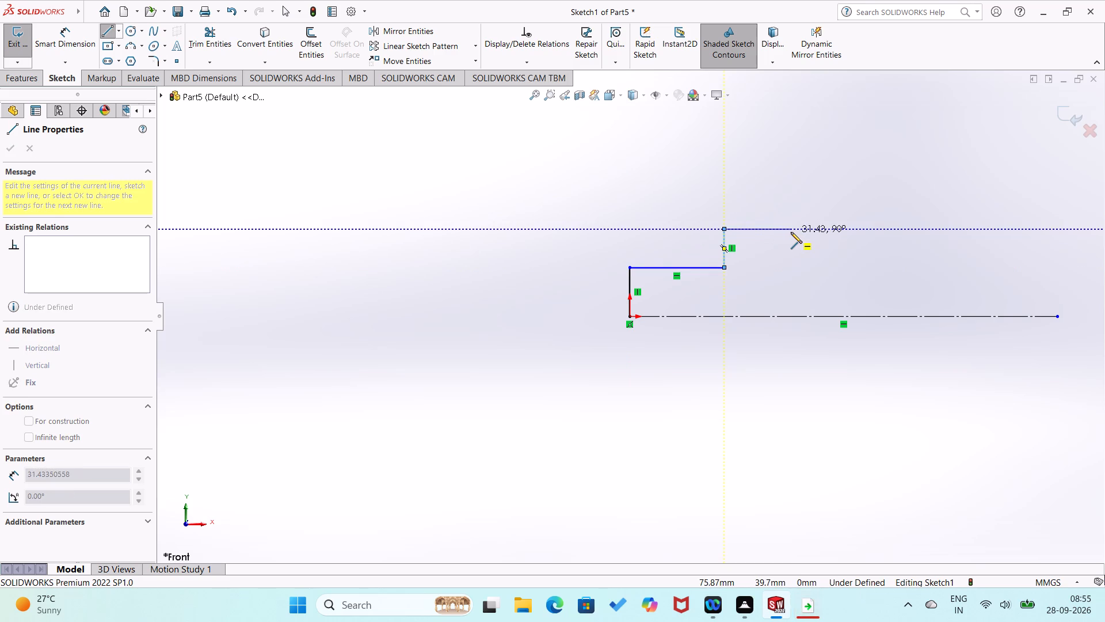
pyautogui.click(791, 232)
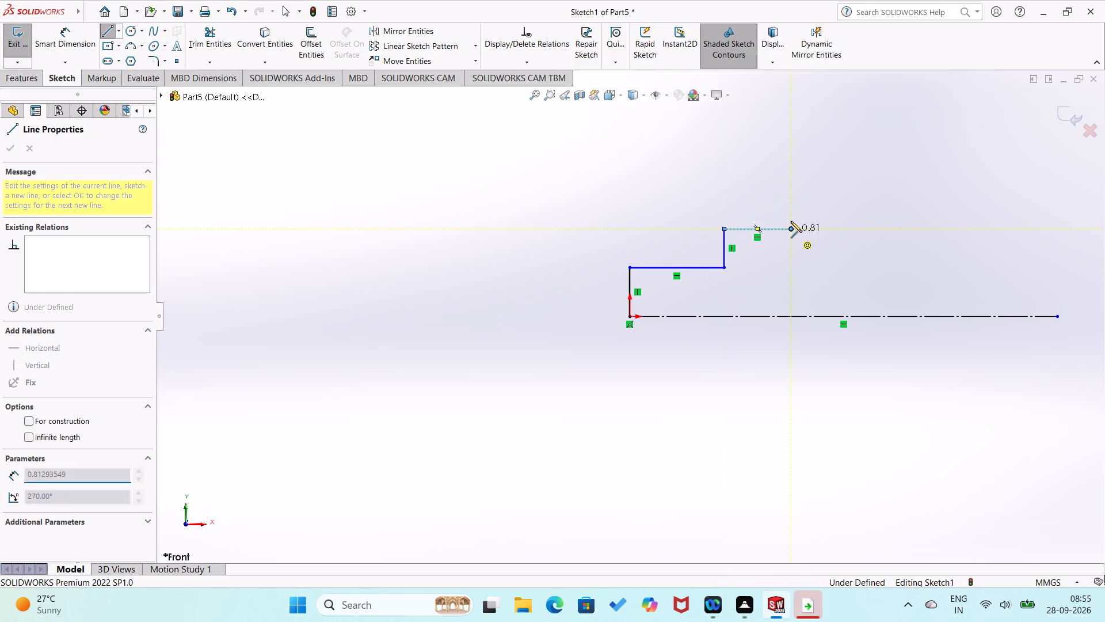
pyautogui.click(792, 191)
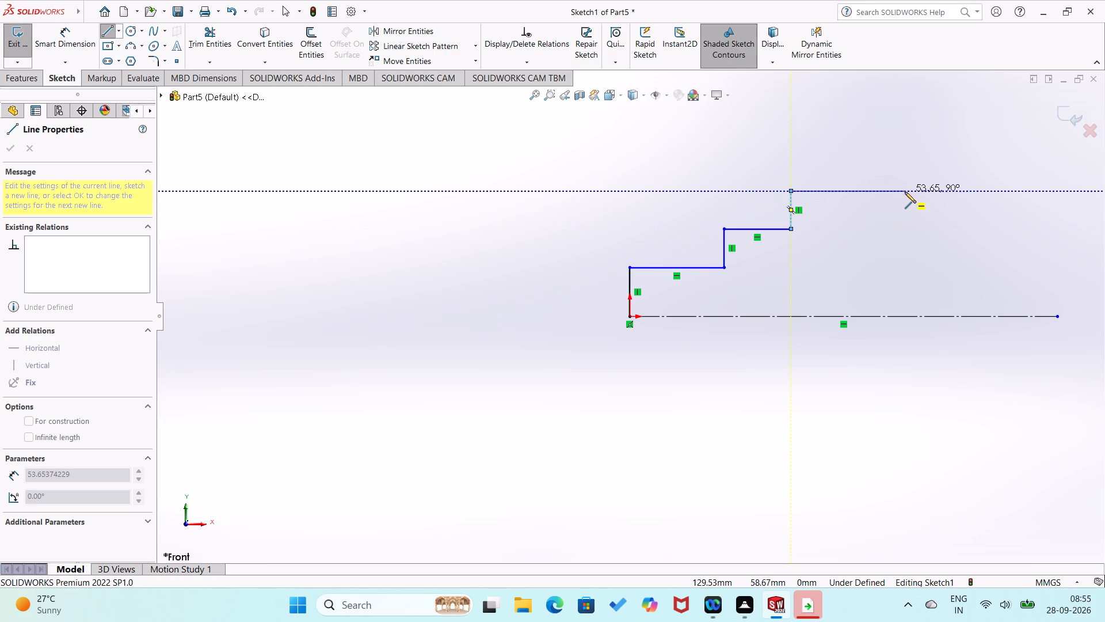
pyautogui.click(905, 192)
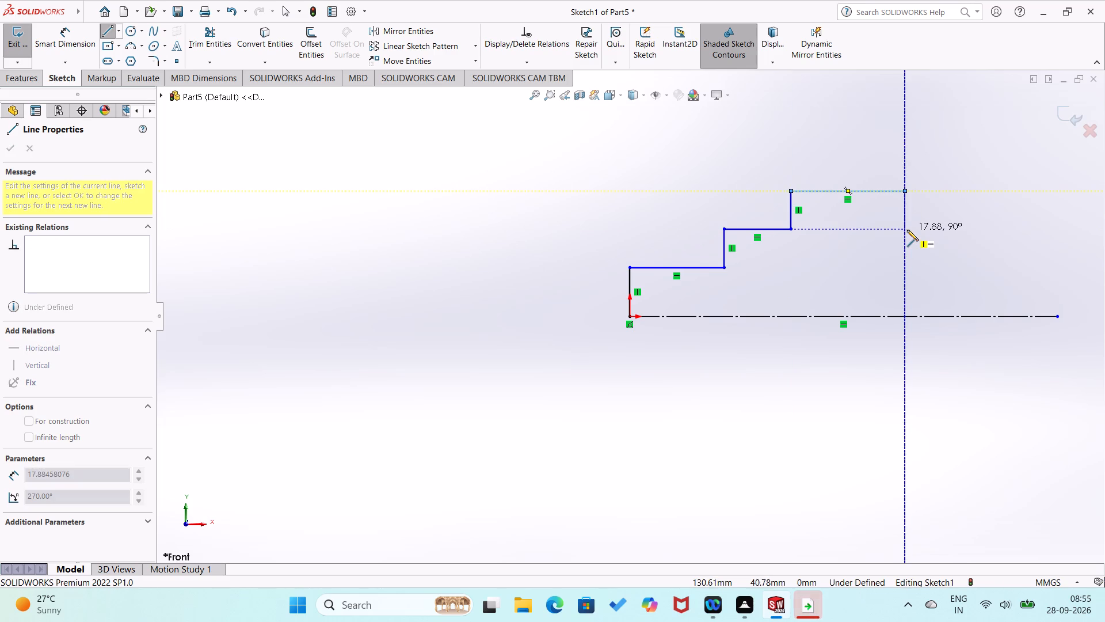
pyautogui.click(907, 230)
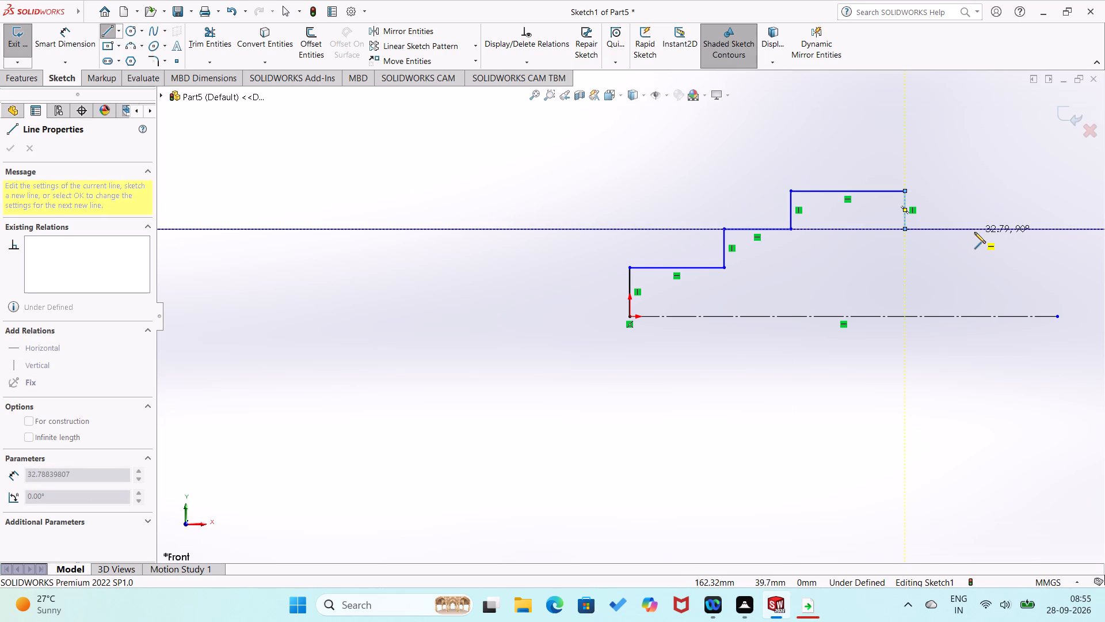
pyautogui.click(974, 232)
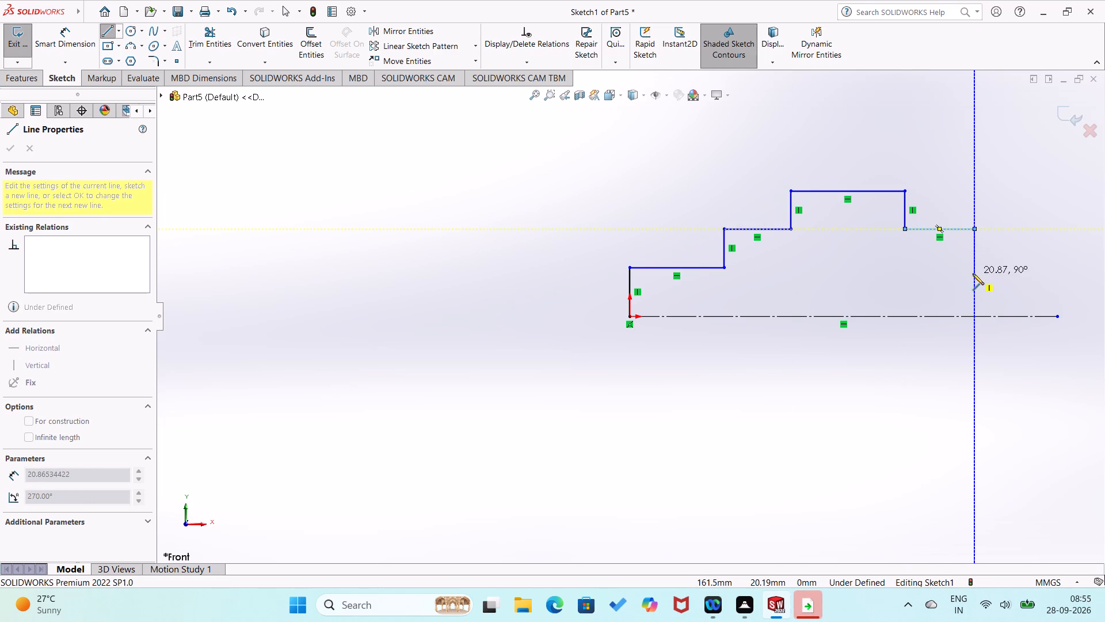
pyautogui.click(973, 268)
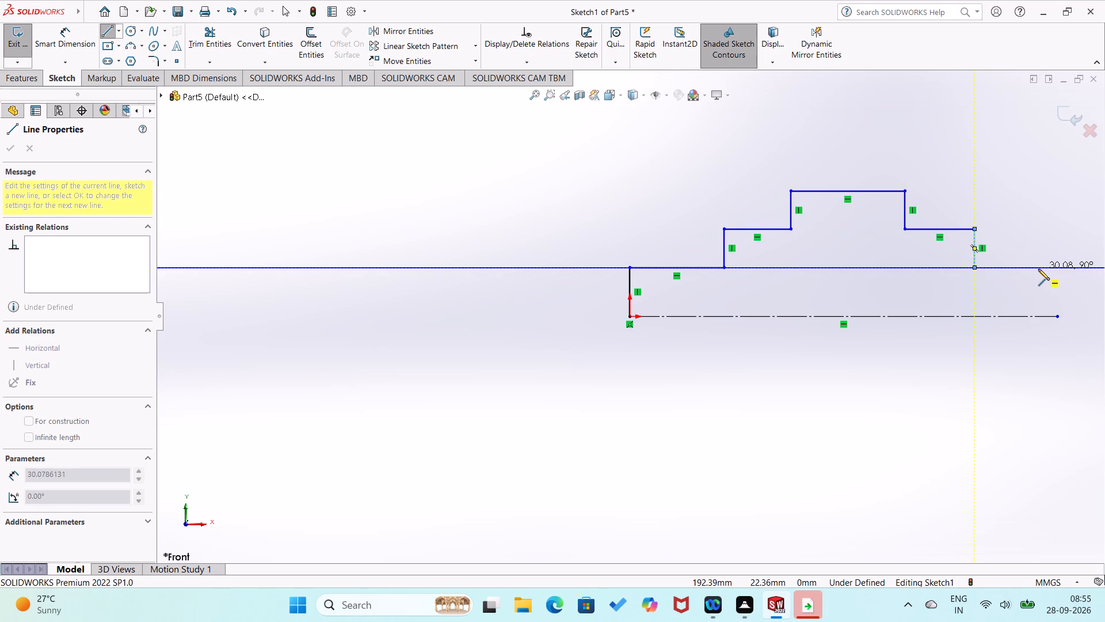
pyautogui.click(1042, 269)
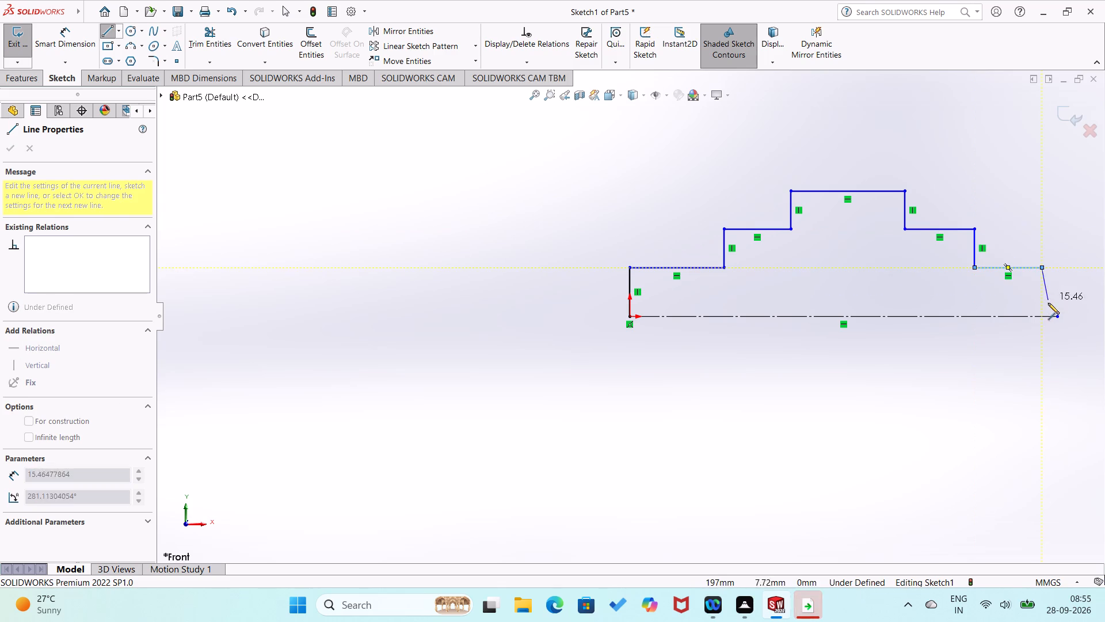
pyautogui.click(1042, 316)
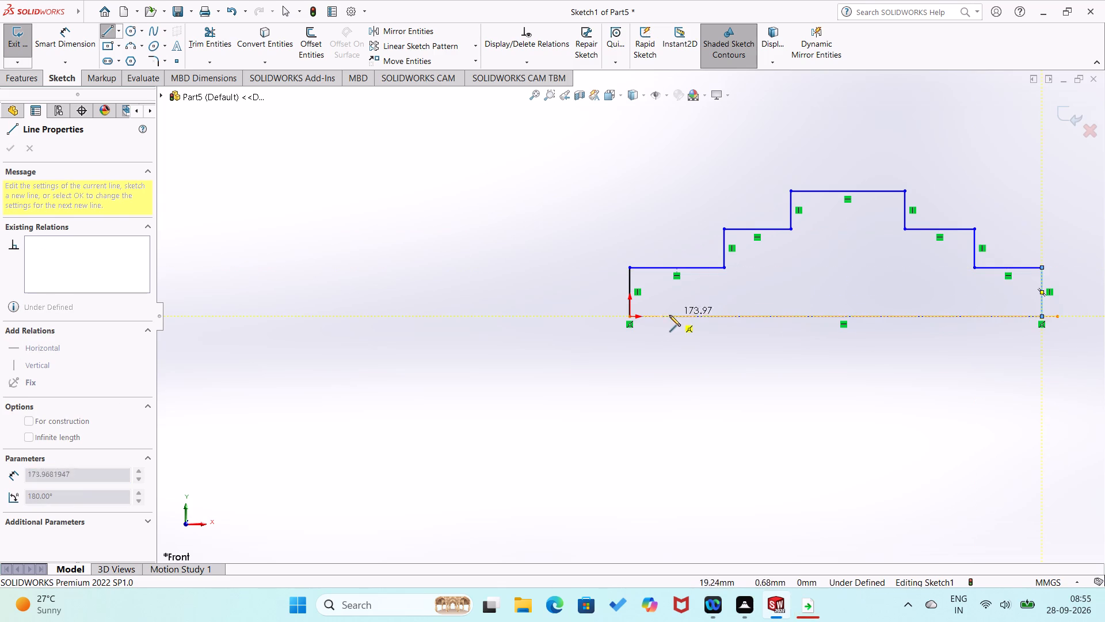
pyautogui.click(631, 315)
# Dimension the profile's left vertical end edge to 10 mm, and dimension the right vertical end edge at 10 mm.
pyautogui.moveTo(556, 396); pyautogui.dragTo(528, 232, button='right')
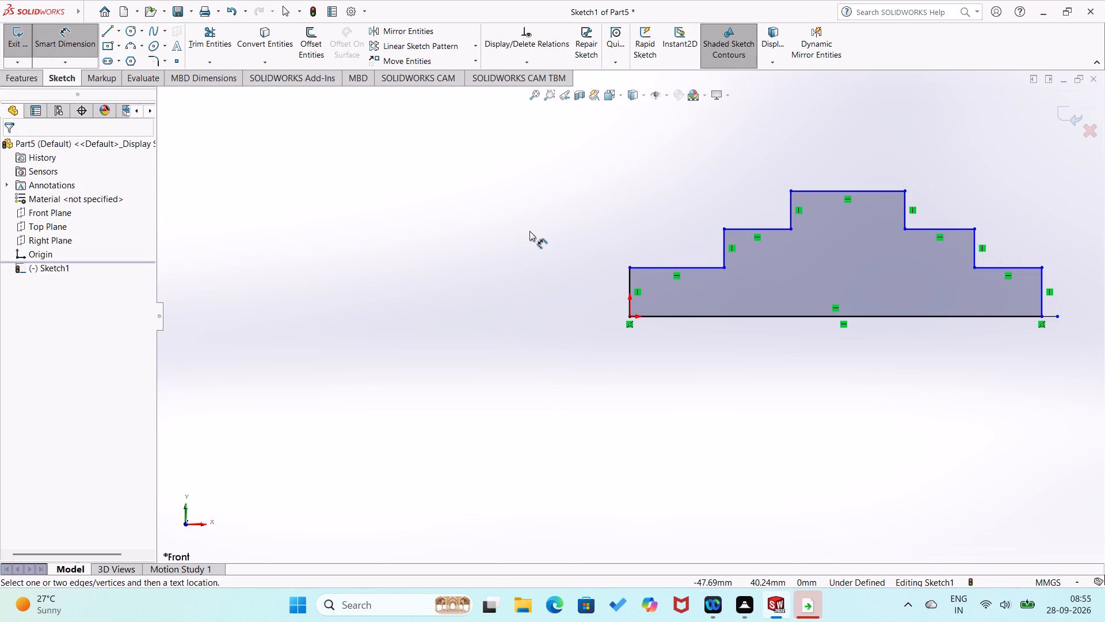
pyautogui.click(630, 286)
pyautogui.click(606, 288)
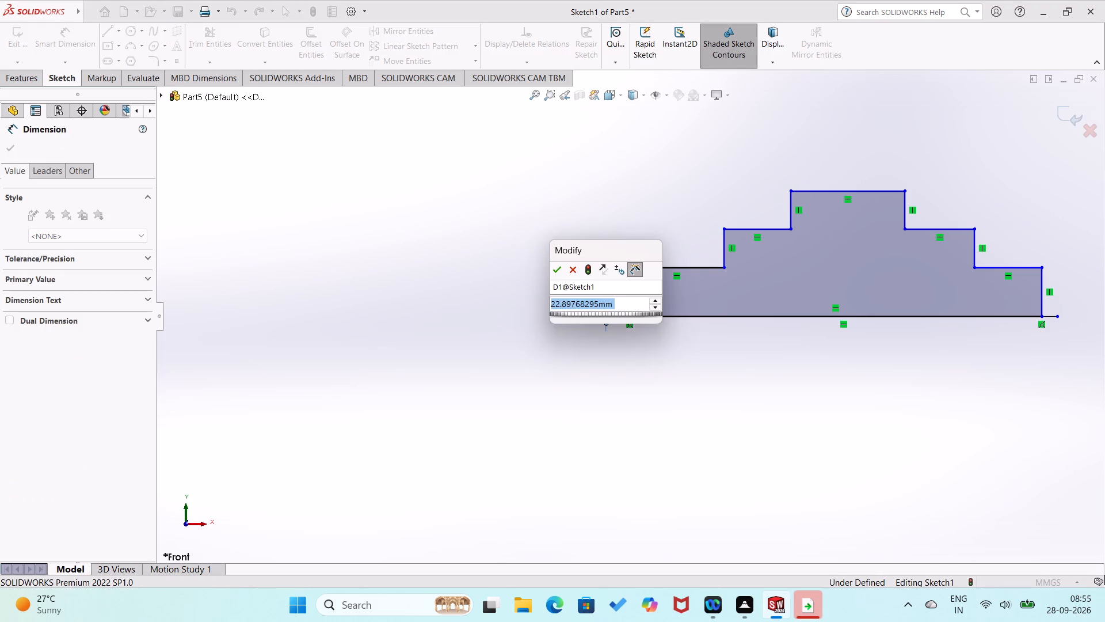
pyautogui.press('1')
pyautogui.press('0')
pyautogui.press('Return')
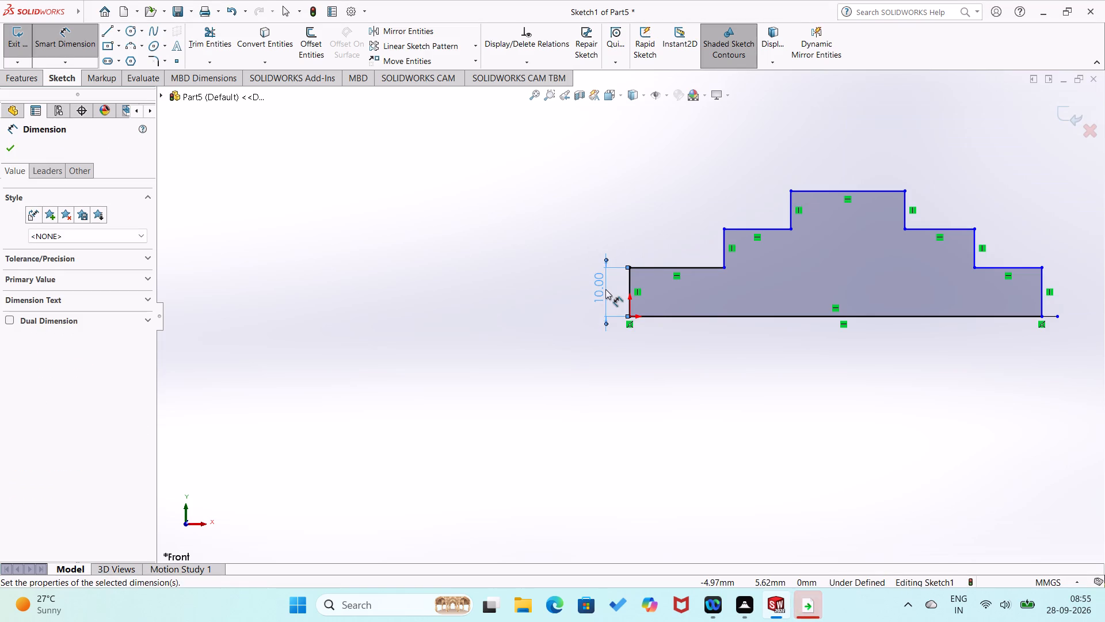
pyautogui.click(1038, 284)
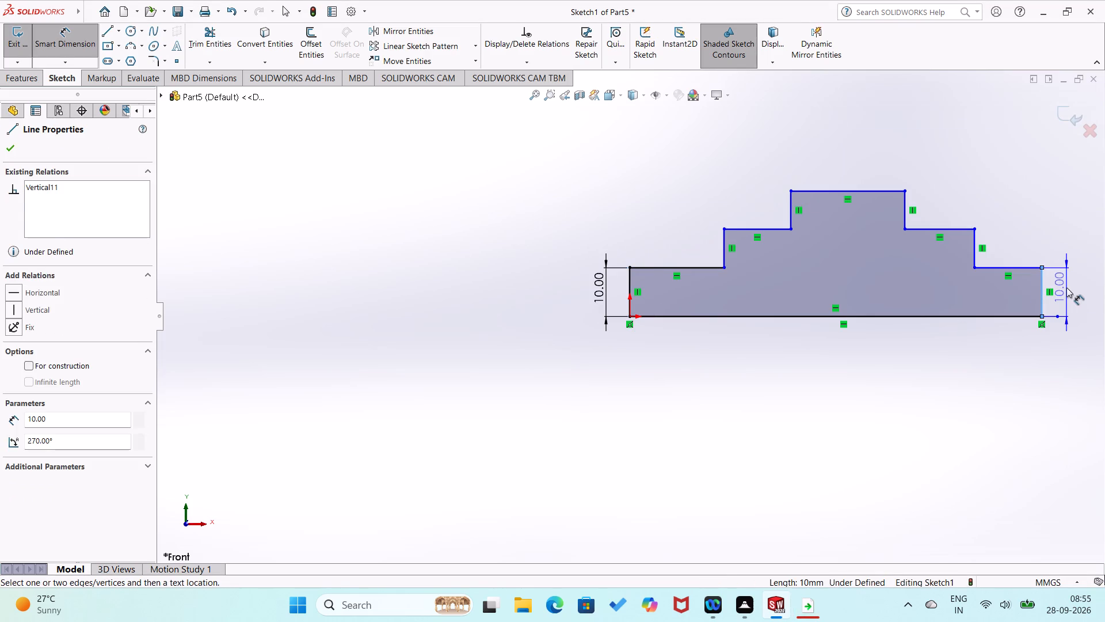
pyautogui.click(1066, 287)
pyautogui.click(1015, 269)
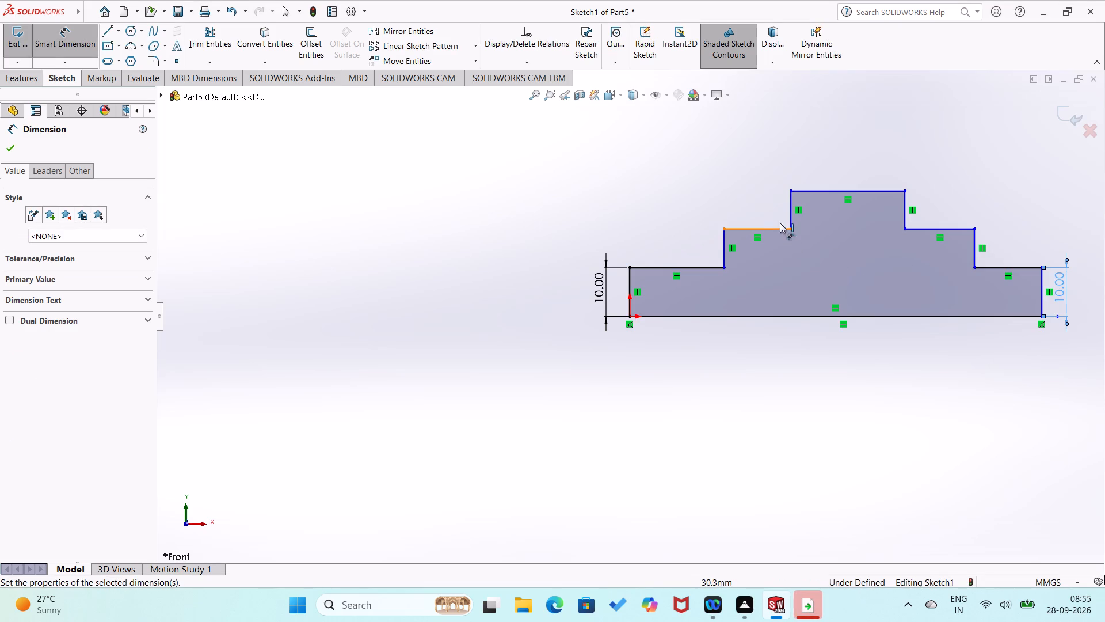
# Dimension the vertical height from the origin to the second level's outer left corner as 30 mm.
pyautogui.click(628, 314)
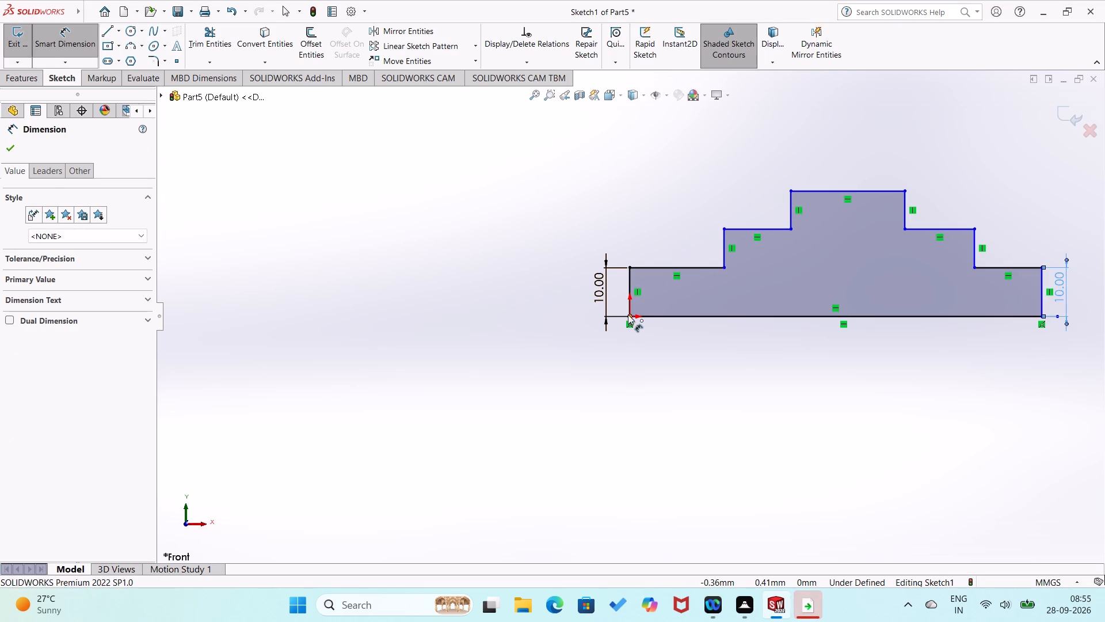
pyautogui.click(726, 226)
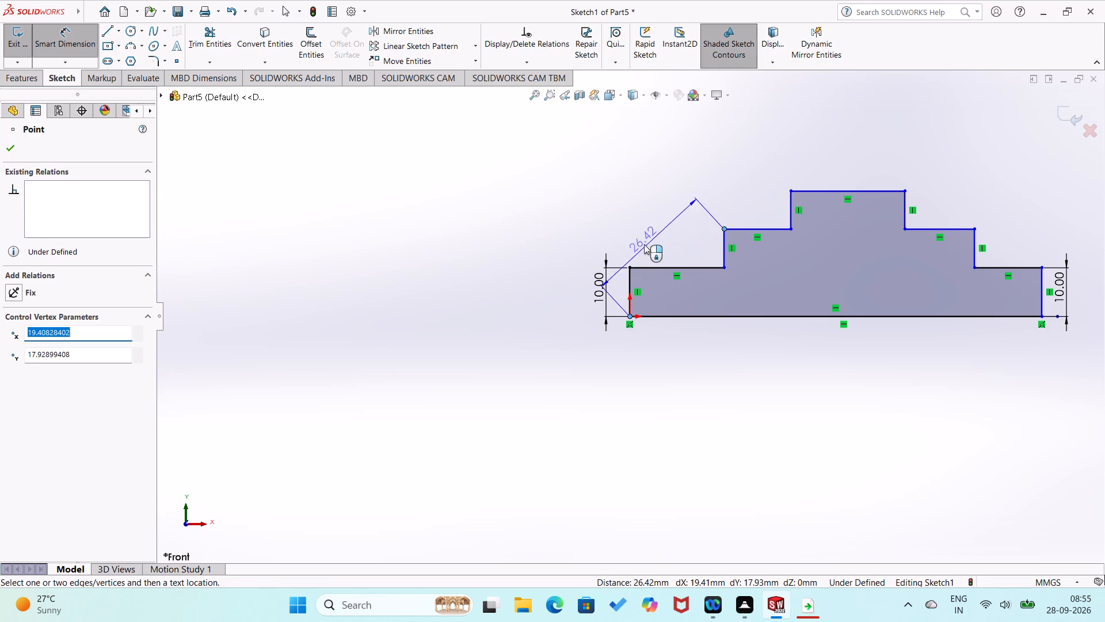
pyautogui.click(593, 251)
pyautogui.write('30')
pyautogui.press('Return')
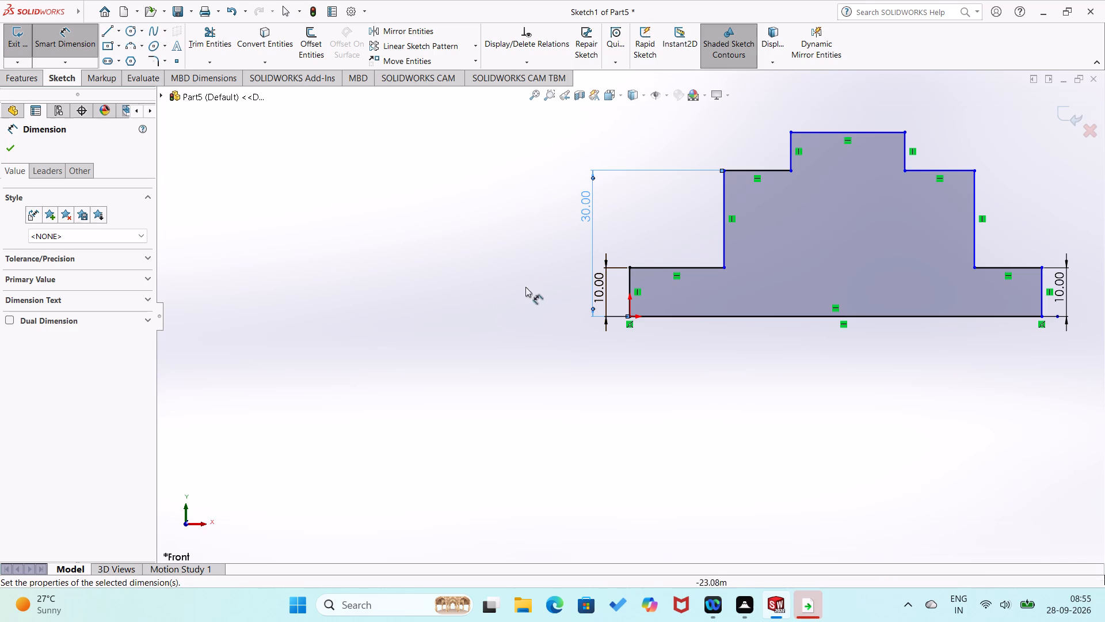
pyautogui.click(608, 348)
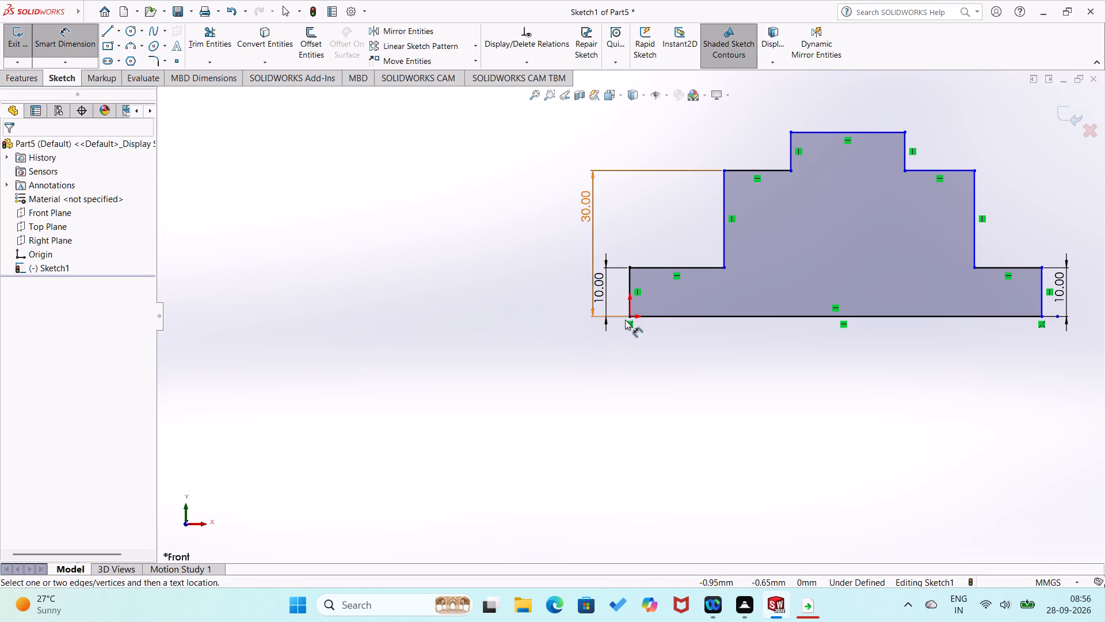
# Dimension the vertical height from the origin to the top level's left corner as 50 mm.
pyautogui.click(627, 317)
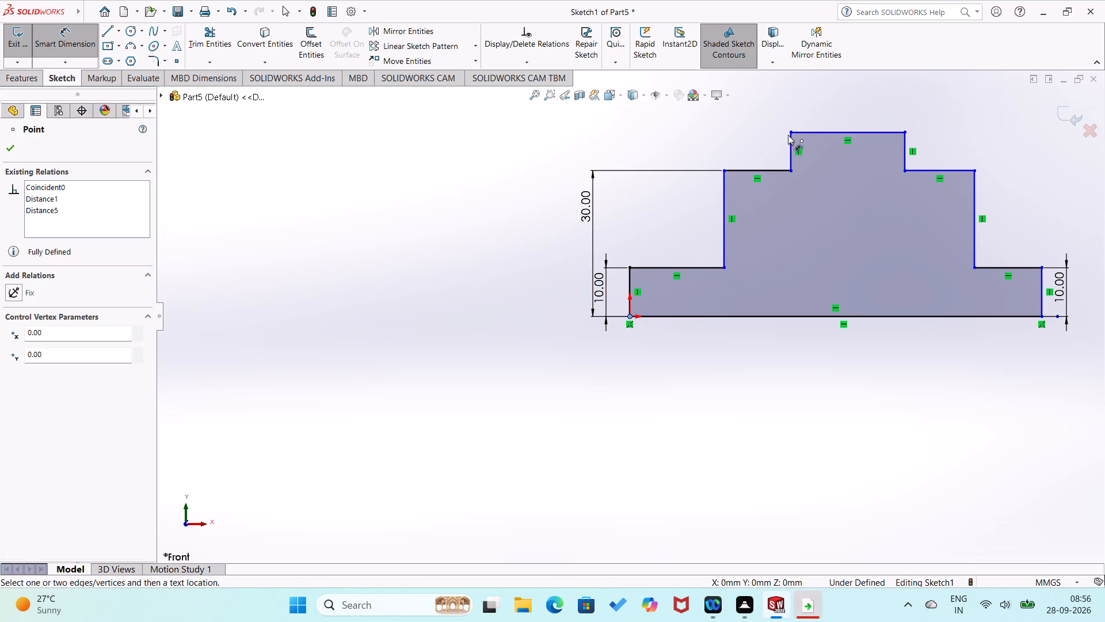
pyautogui.click(790, 134)
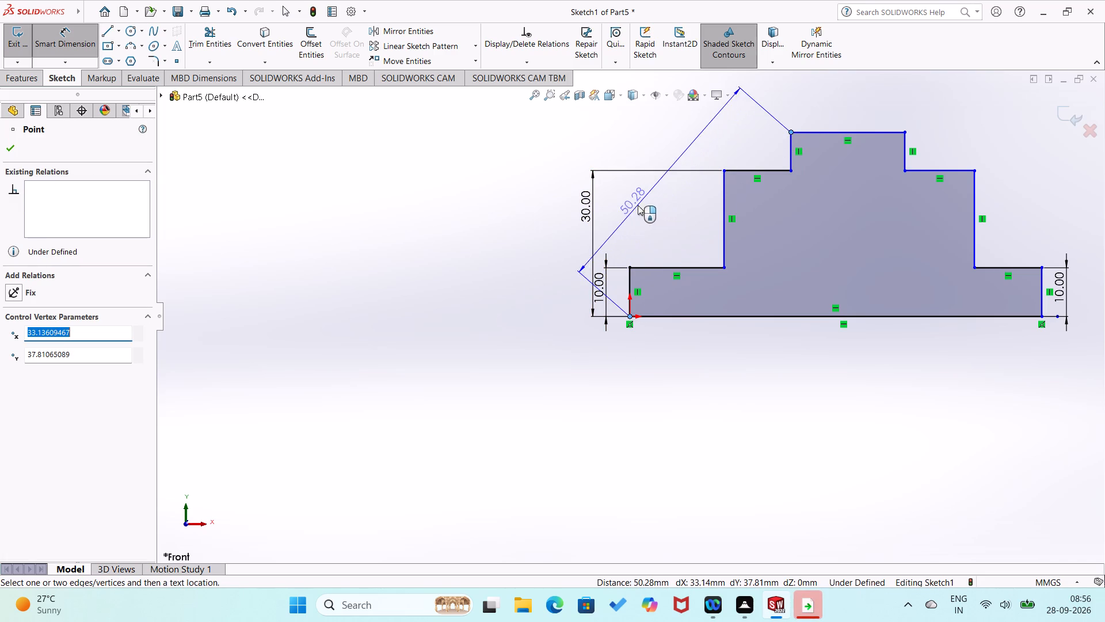
pyautogui.click(559, 204)
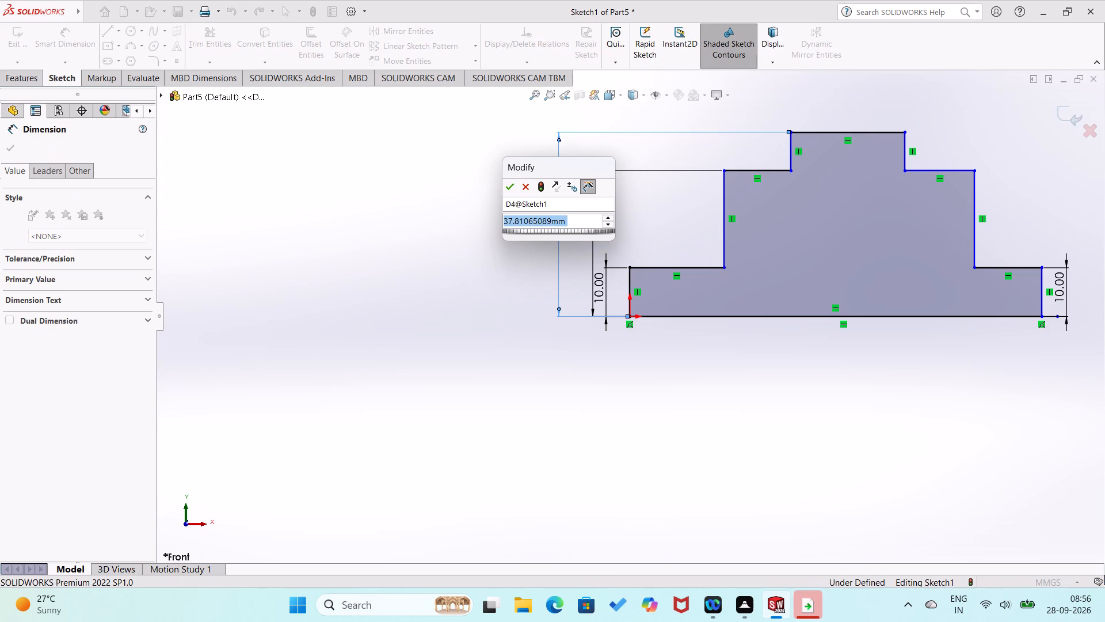
pyautogui.write('50')
pyautogui.press('Return')
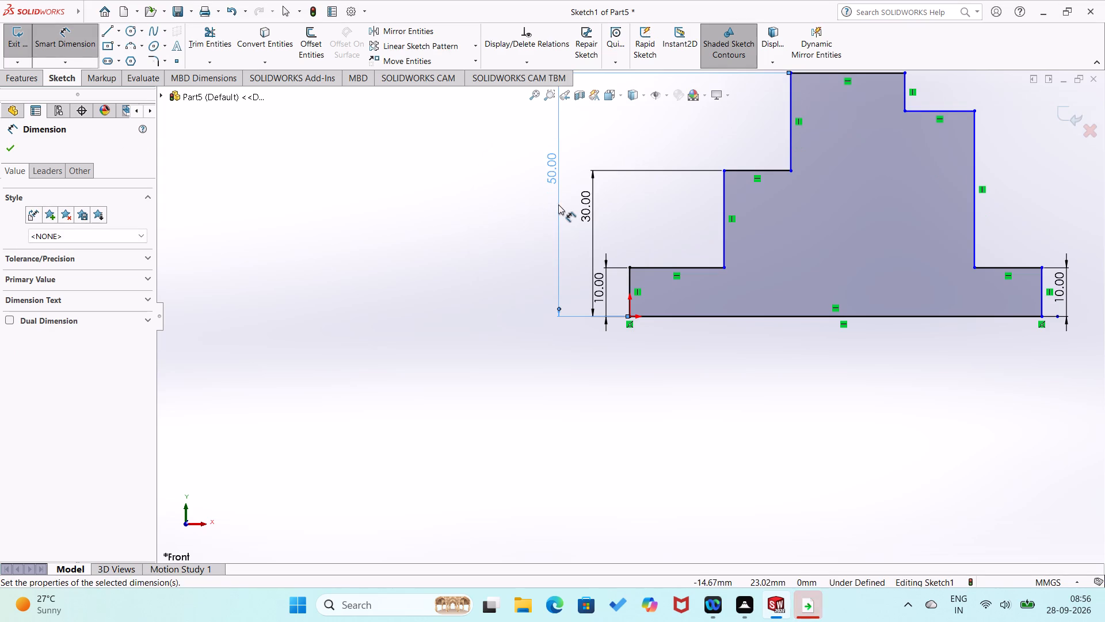
pyautogui.click(532, 248)
# Dimension the horizontal edge of the lowest left step, try a length of 80 mm, and undo that value.
pyautogui.scroll(1, 799, 240)
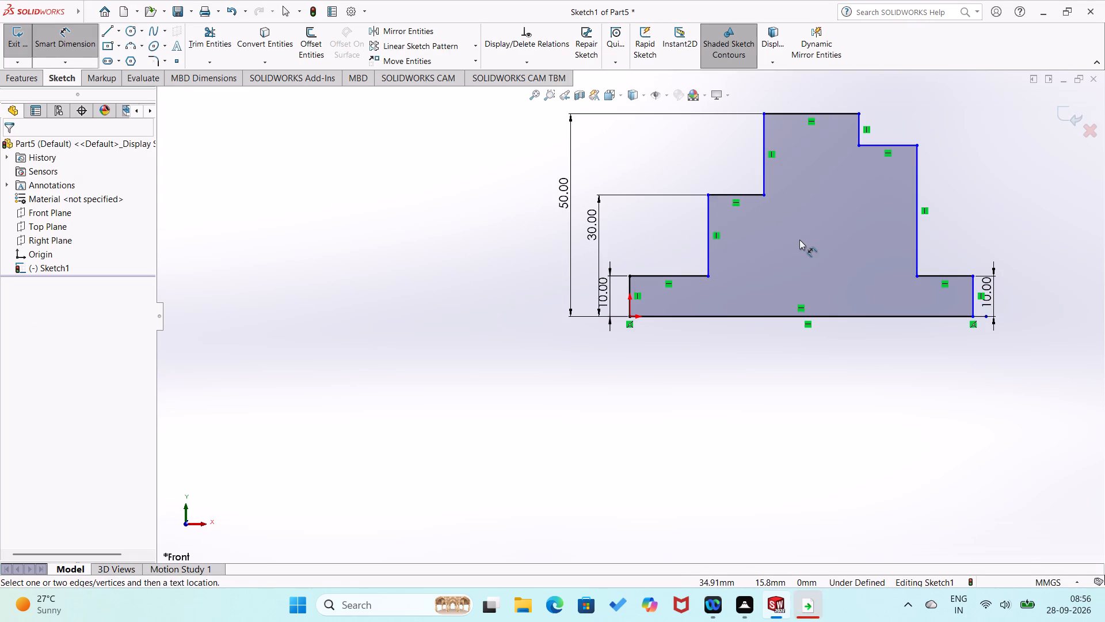
pyautogui.click(692, 275)
pyautogui.click(684, 251)
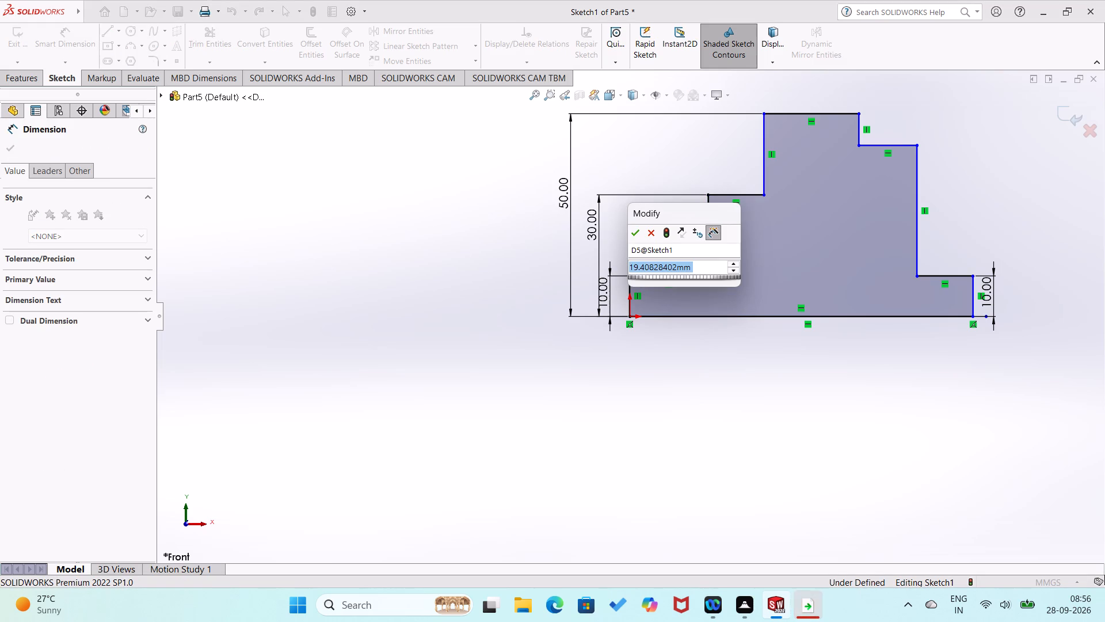
pyautogui.press('8')
pyautogui.press('0')
pyautogui.press('Return')
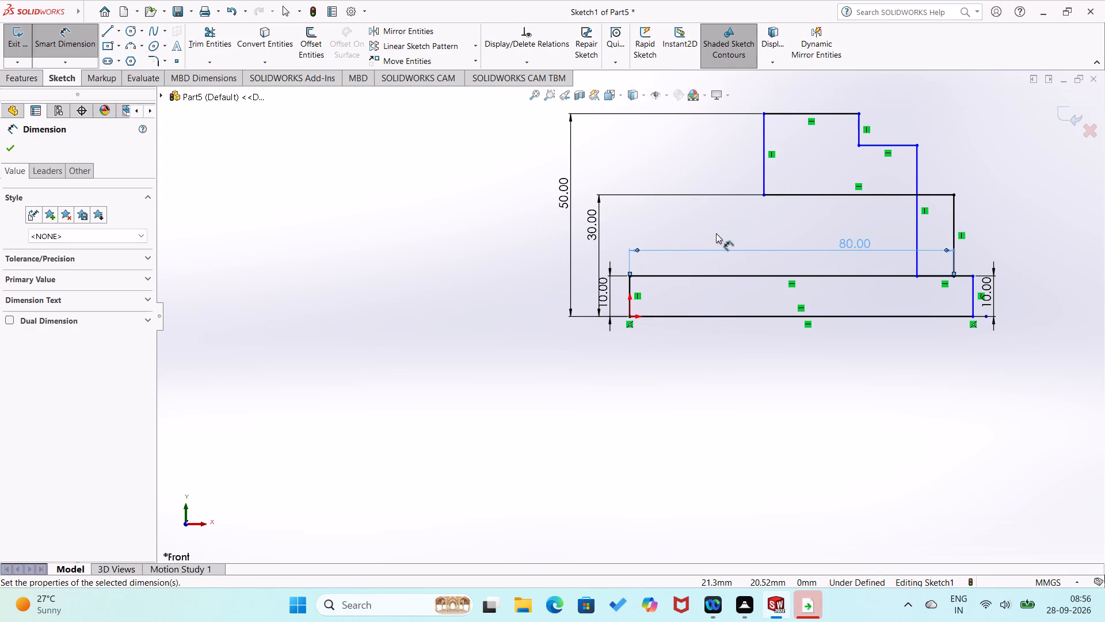
pyautogui.hotkey('ctrl', 'z')
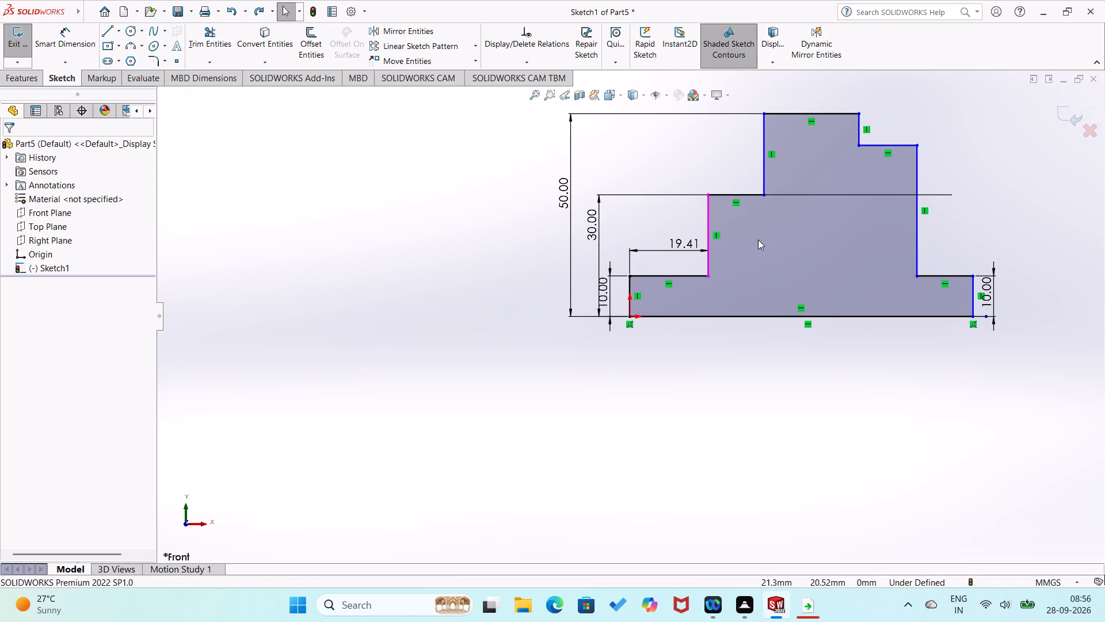
# Dimension the bottom edge of the profile to 300 mm.
pyautogui.moveTo(726, 392); pyautogui.dragTo(740, 271, button='right')
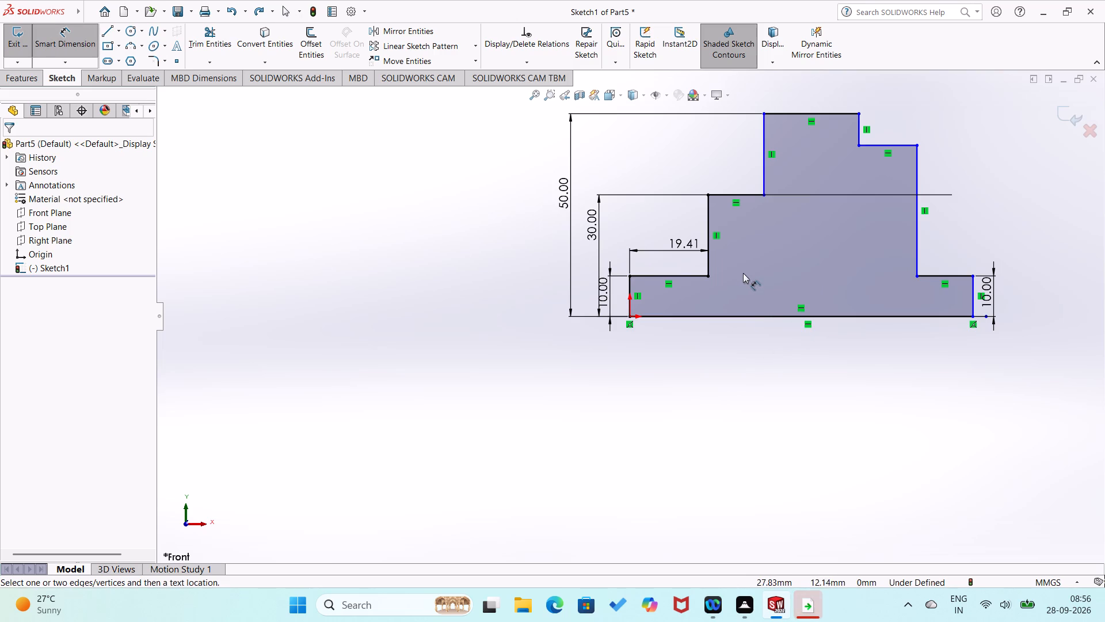
pyautogui.click(750, 315)
pyautogui.click(739, 351)
pyautogui.write('300')
pyautogui.press('Return')
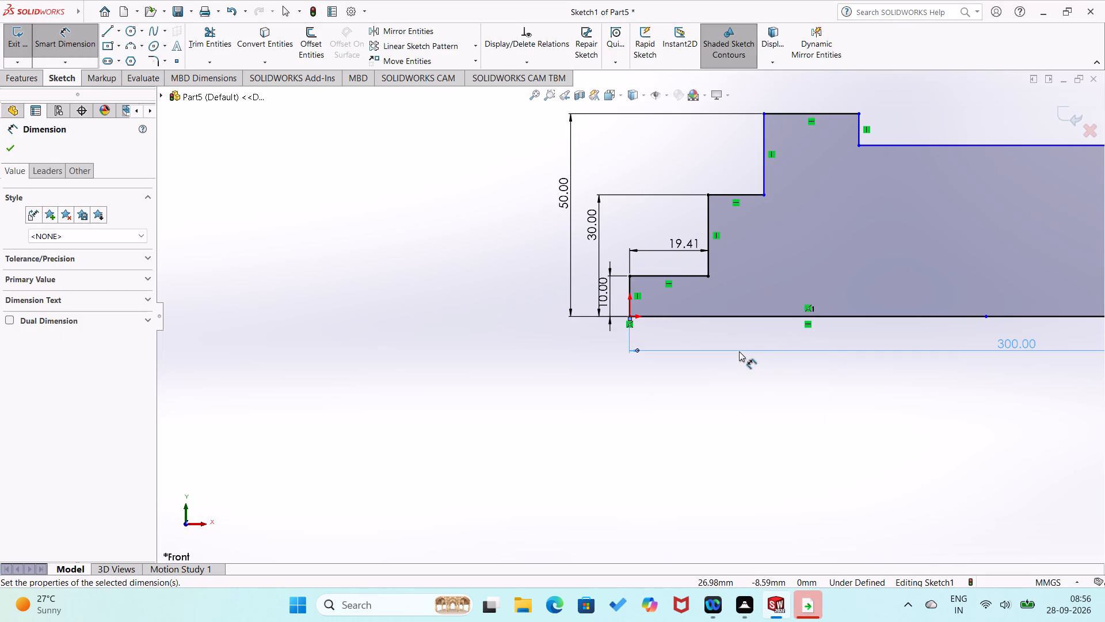
# Set the horizontal length of the lowest left step to 80 mm.
pyautogui.doubleClick(668, 246)
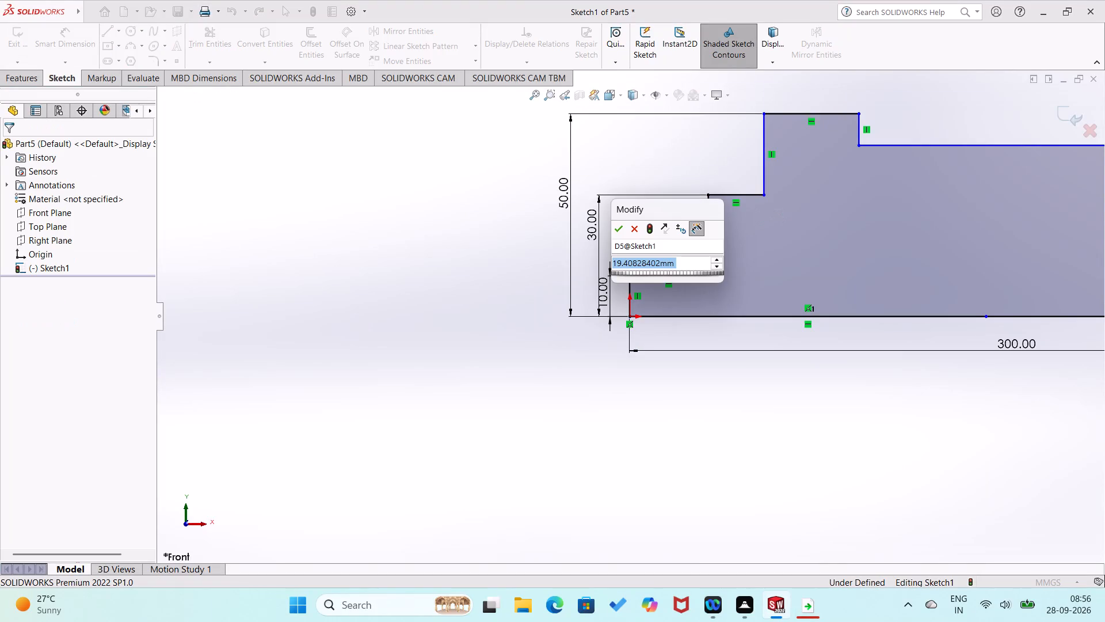
pyautogui.press('8')
pyautogui.press('0')
pyautogui.press('Return')
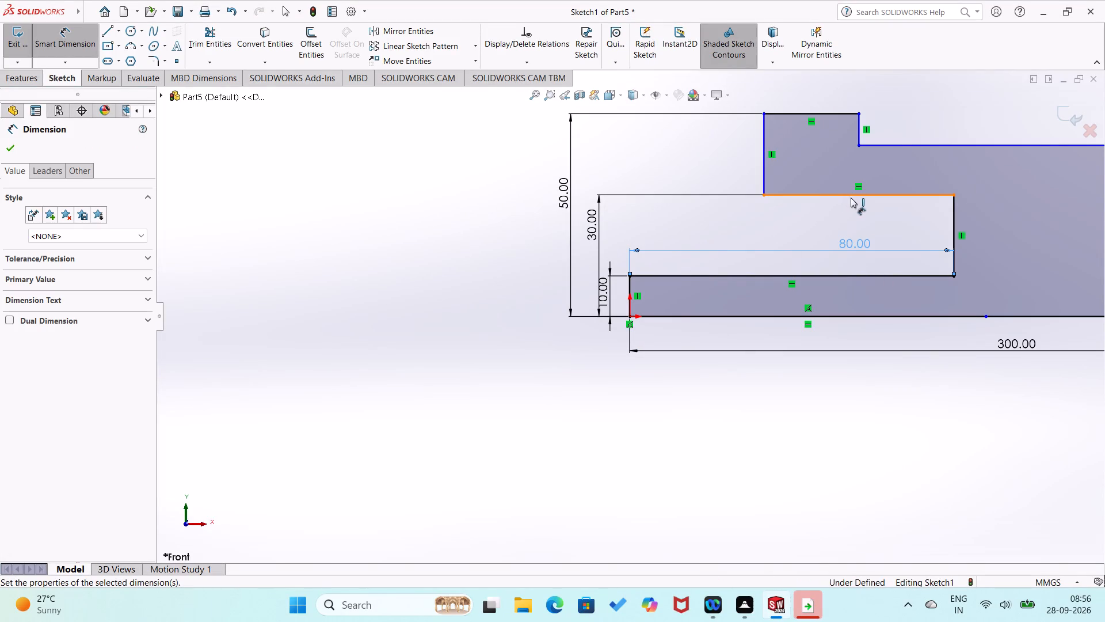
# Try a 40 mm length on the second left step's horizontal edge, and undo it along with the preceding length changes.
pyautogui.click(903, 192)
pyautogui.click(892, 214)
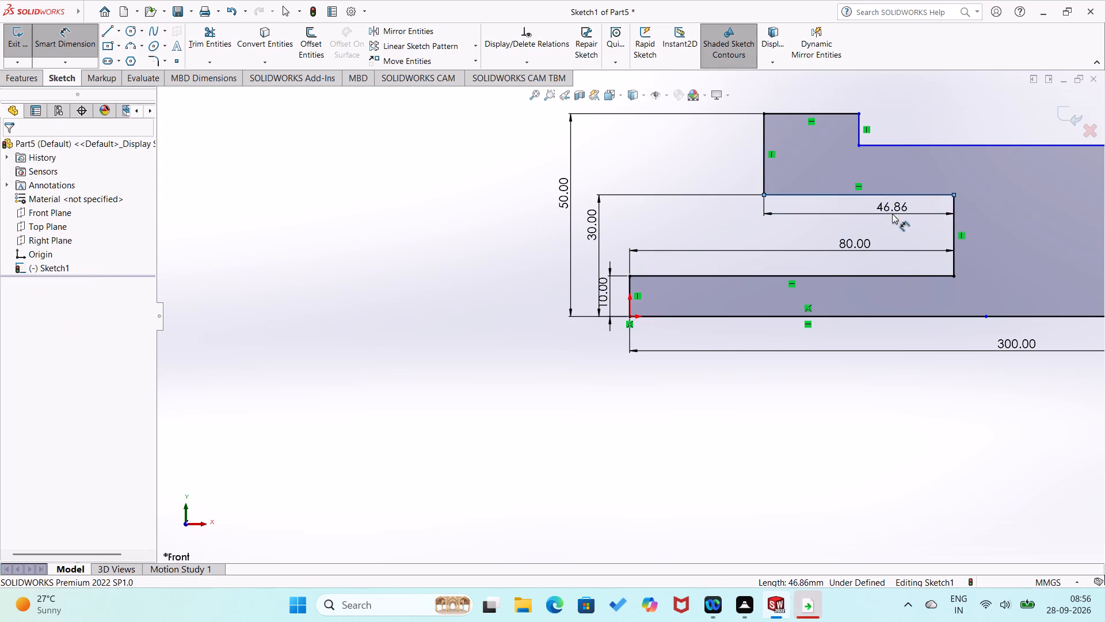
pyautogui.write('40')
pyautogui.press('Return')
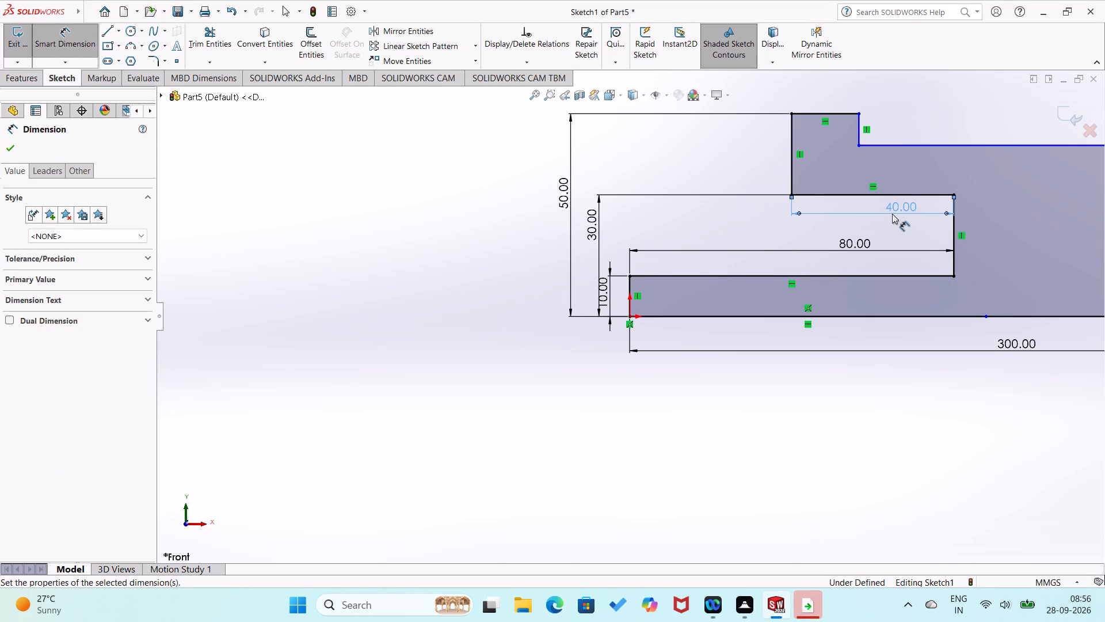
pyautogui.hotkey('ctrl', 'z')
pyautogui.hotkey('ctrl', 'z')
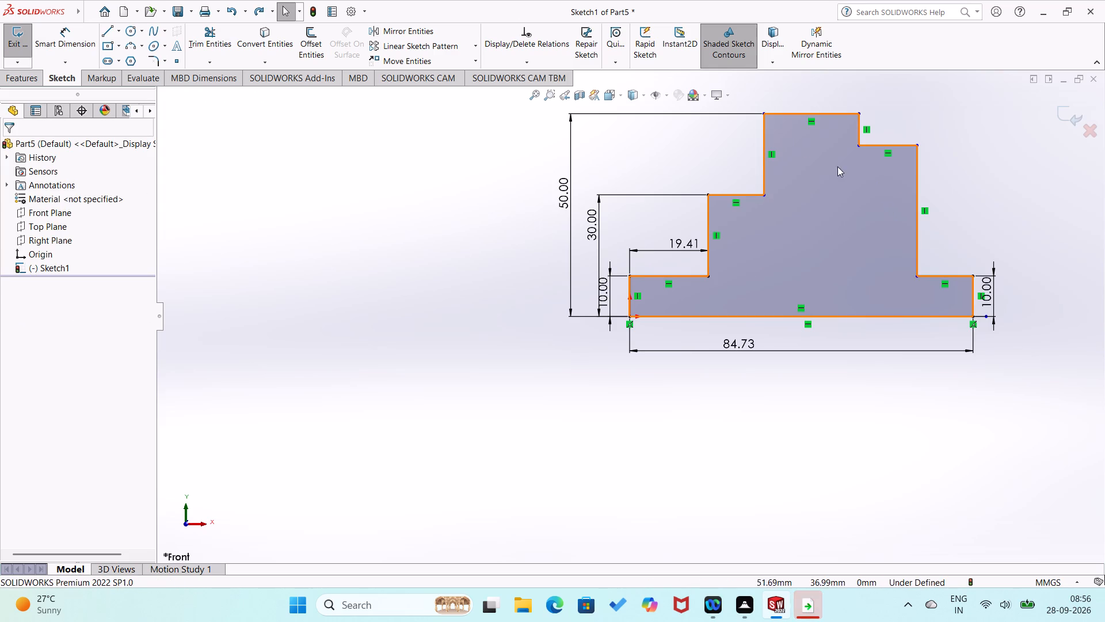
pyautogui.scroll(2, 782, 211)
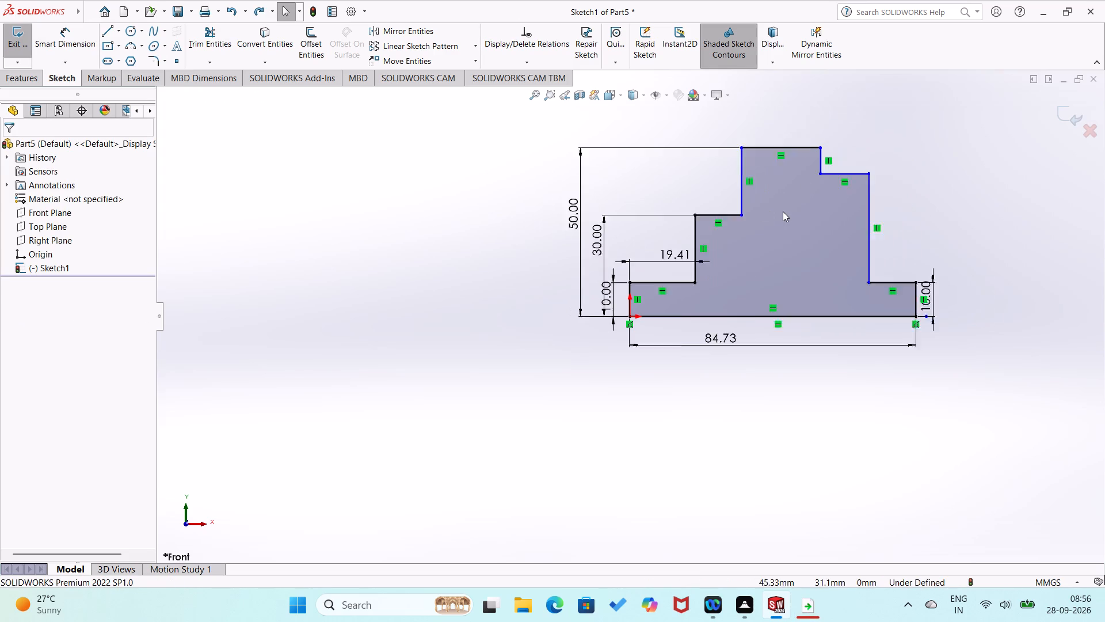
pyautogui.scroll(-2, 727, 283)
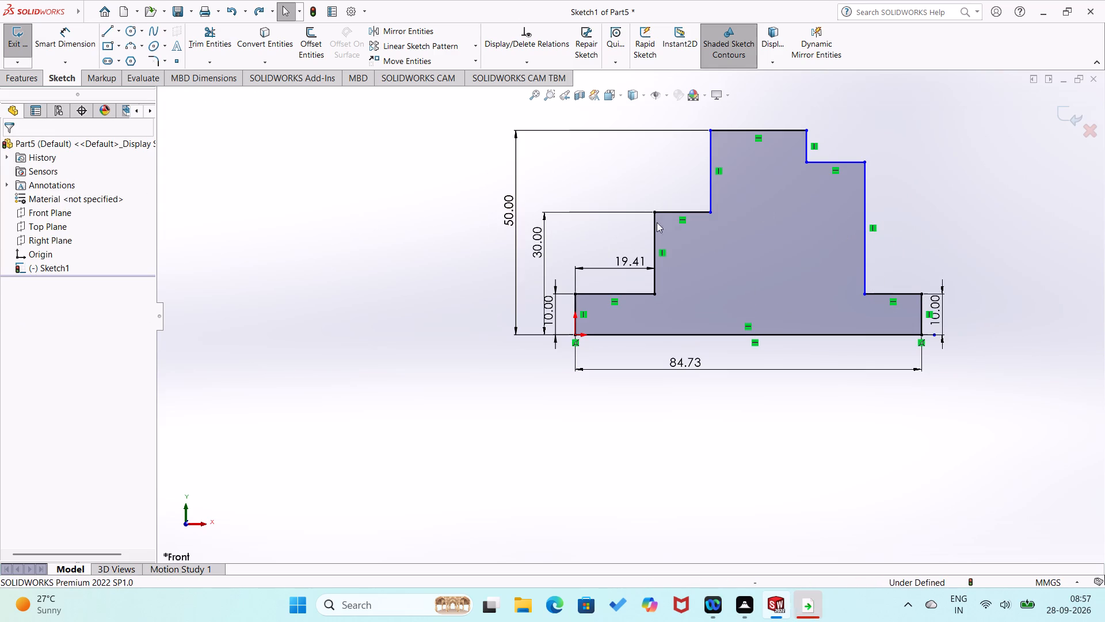
# Close the current part and discard its unsaved changes.
pyautogui.click(1097, 83)
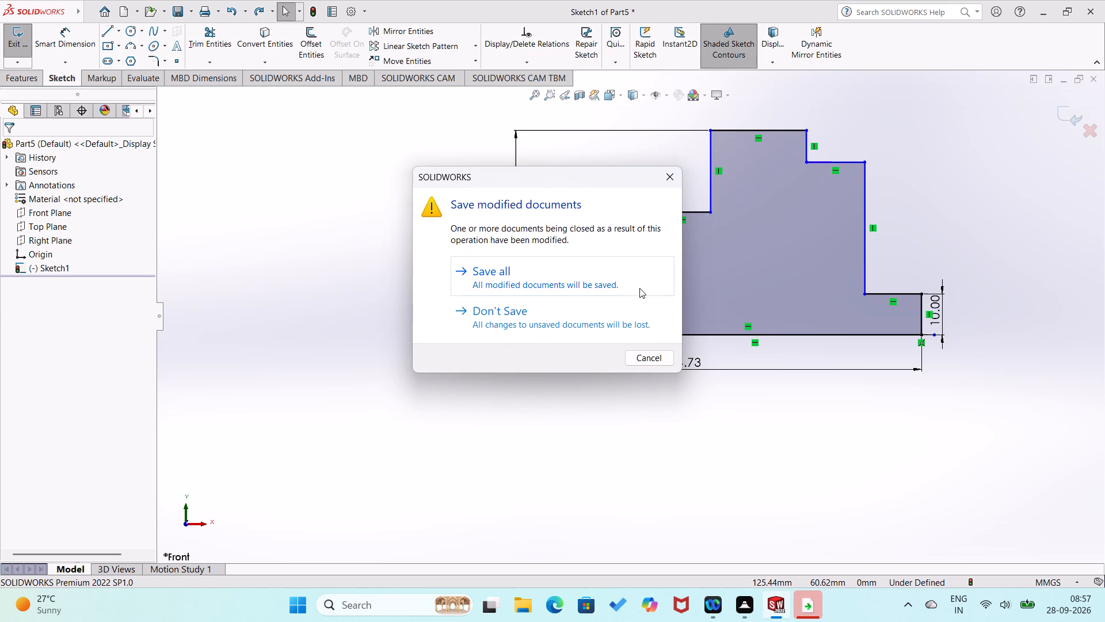
pyautogui.click(627, 332)
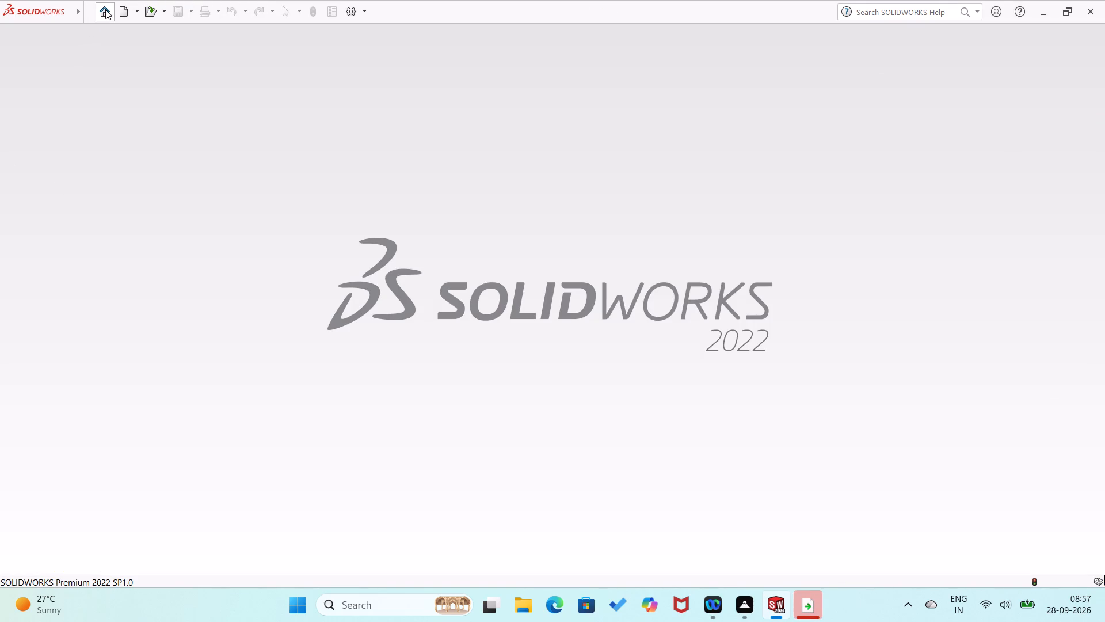
# Create a new part and start a sketch on the Front Plane.
pyautogui.click(105, 9)
pyautogui.click(291, 166)
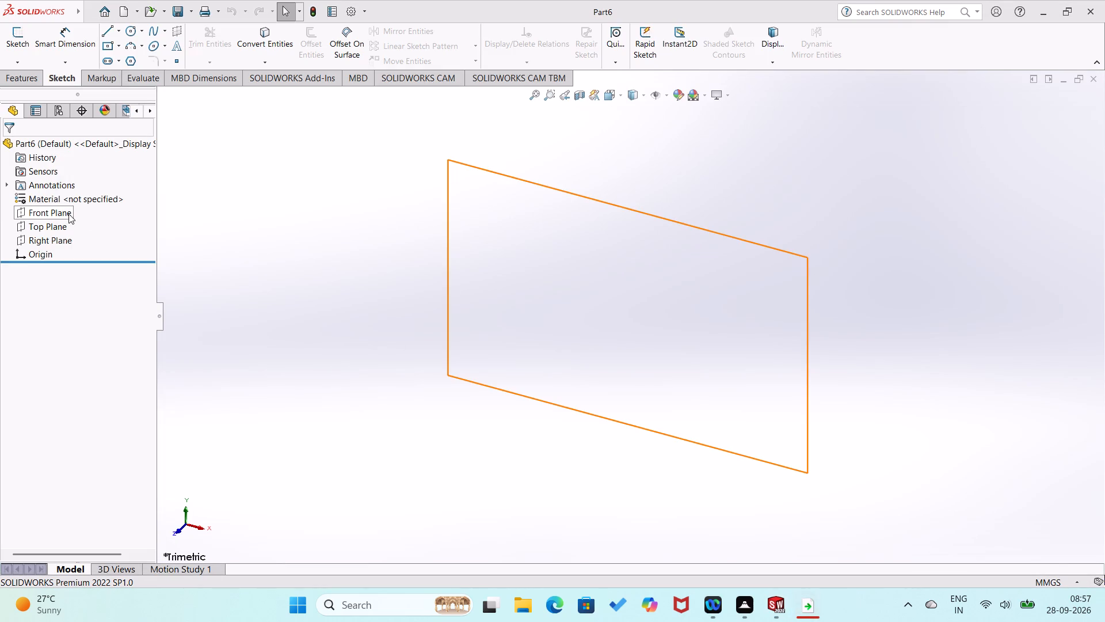
pyautogui.click(68, 214)
pyautogui.click(84, 196)
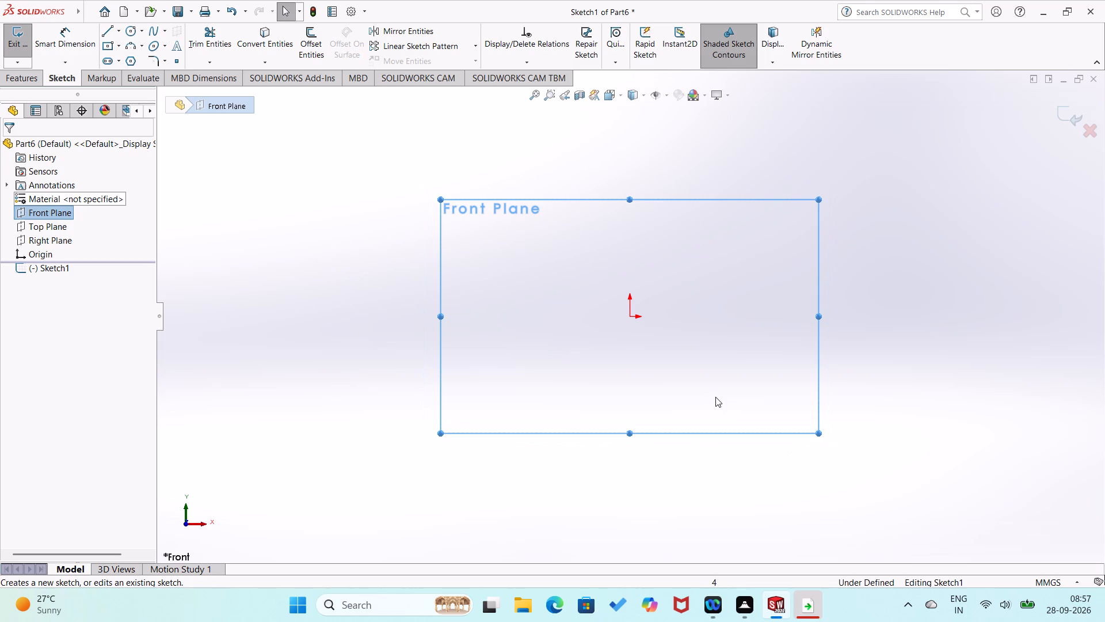
# Sketch rising steps from the origin with lines: about 22 mm up, 80 across, 22 up, 45 across, 23 up and 46 across.
pyautogui.moveTo(813, 420); pyautogui.dragTo(554, 360, button='right')
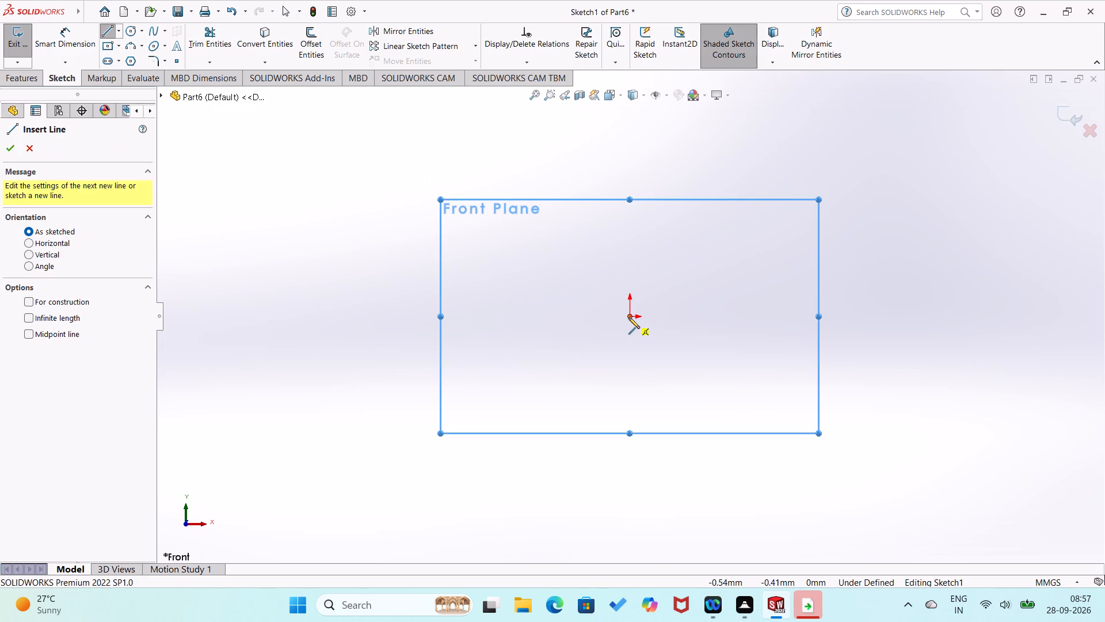
pyautogui.click(629, 317)
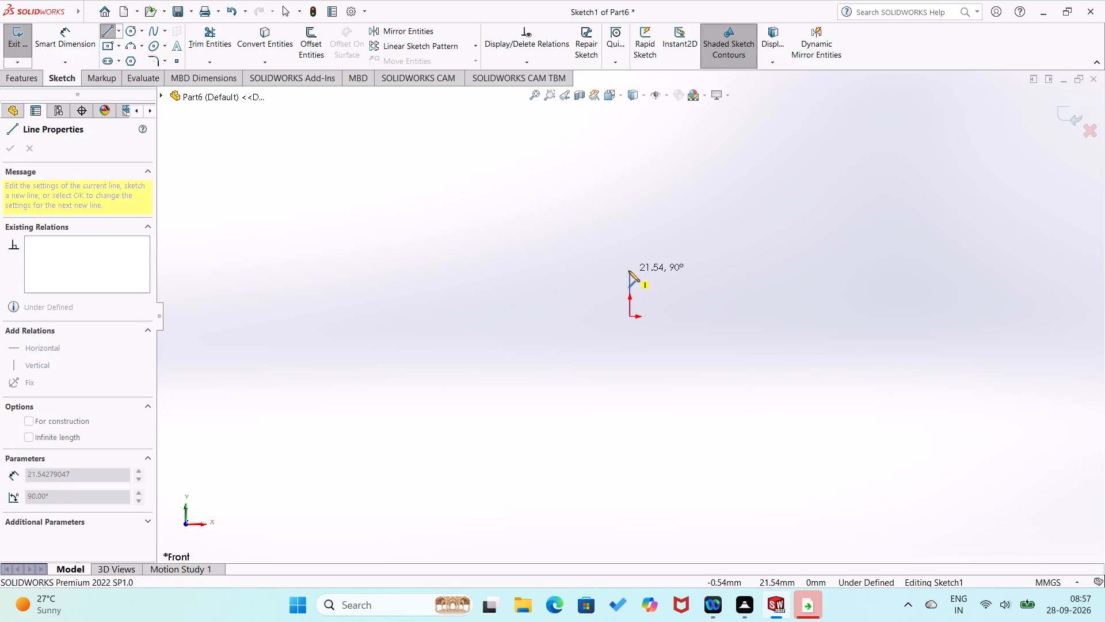
pyautogui.click(628, 271)
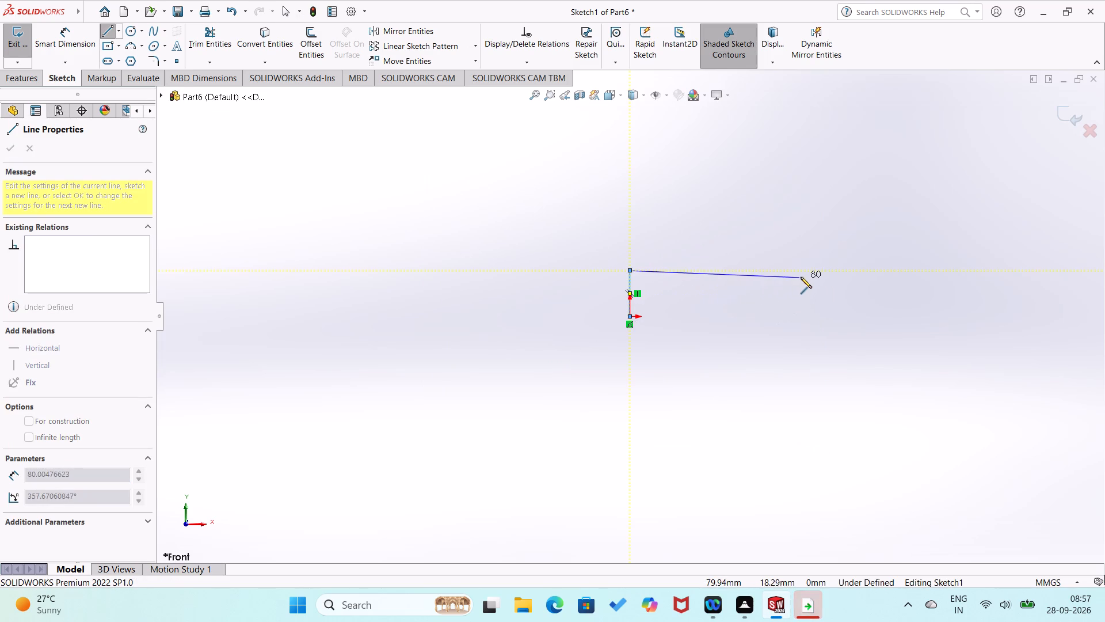
pyautogui.click(801, 270)
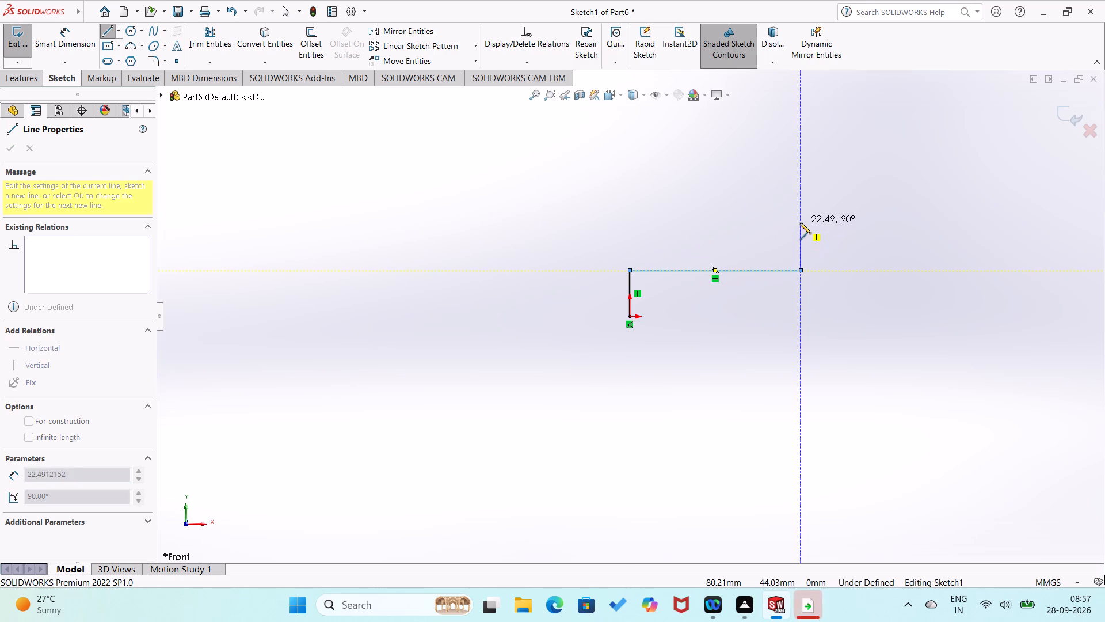
pyautogui.click(800, 223)
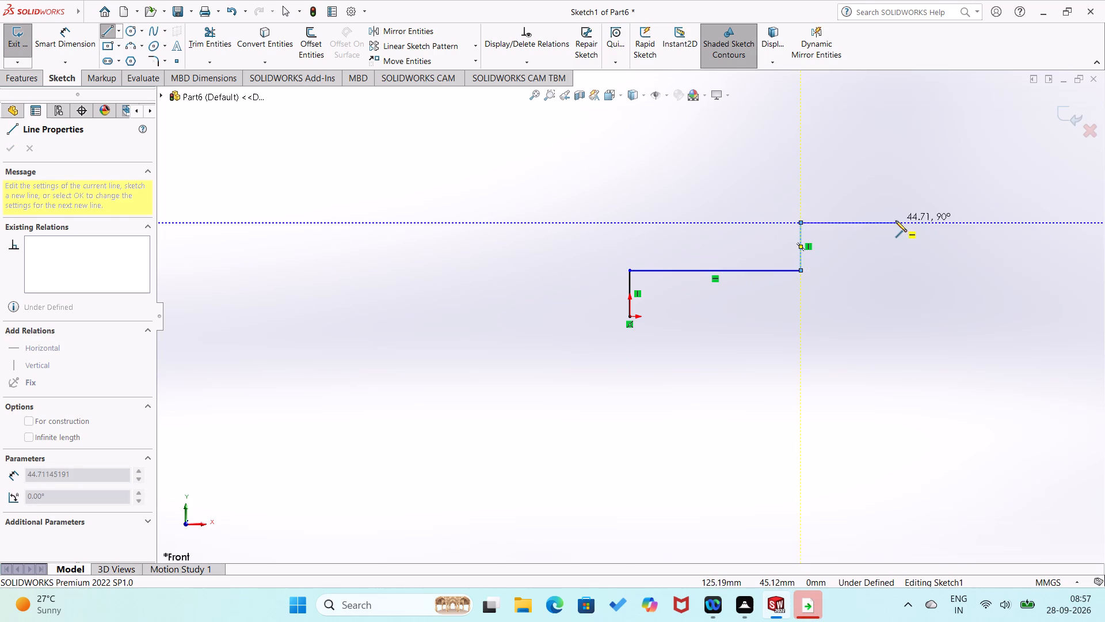
pyautogui.click(896, 221)
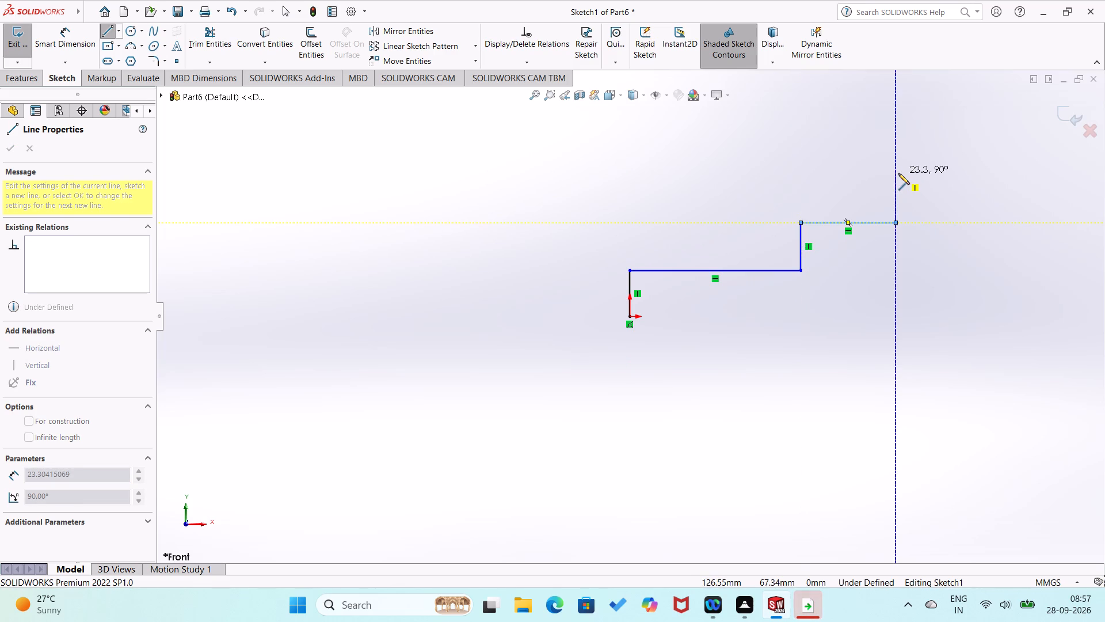
pyautogui.click(898, 173)
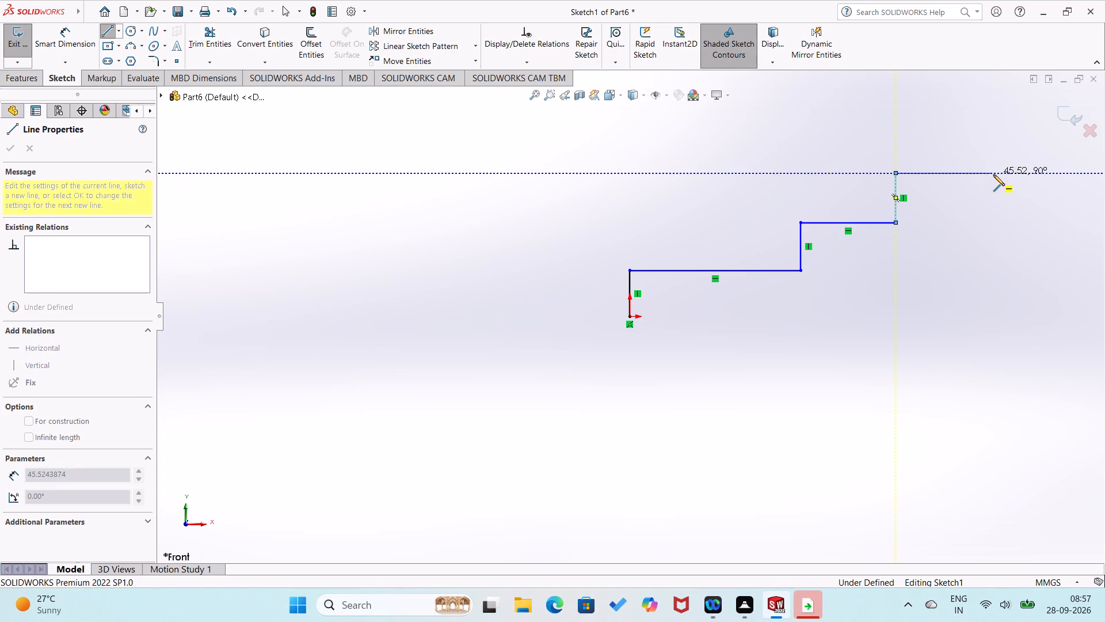
pyautogui.click(994, 175)
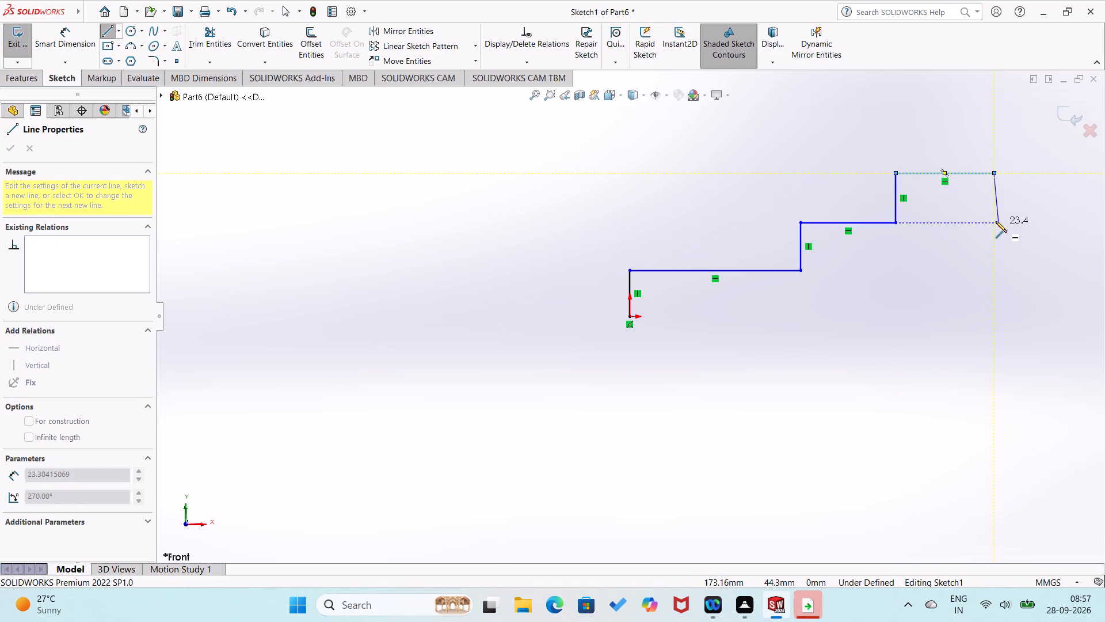
# Continue the profile down two matching steps, run the lowest level about 93 mm, drop to the origin's height and close with a 310 mm base.
pyautogui.click(996, 221)
pyautogui.scroll(1, 1031, 229)
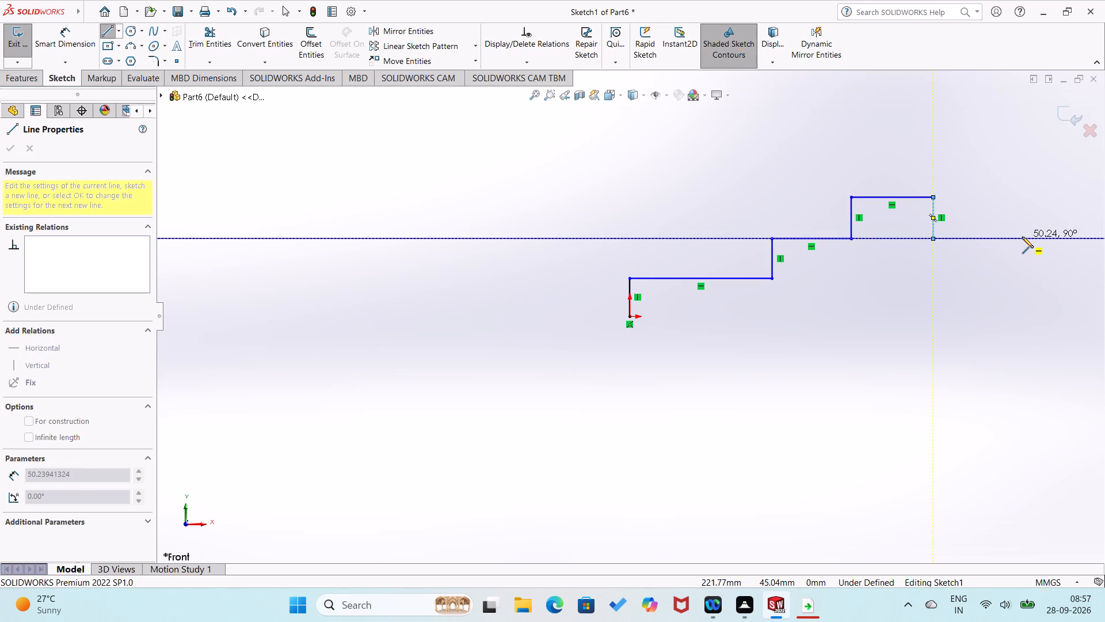
pyautogui.click(1013, 238)
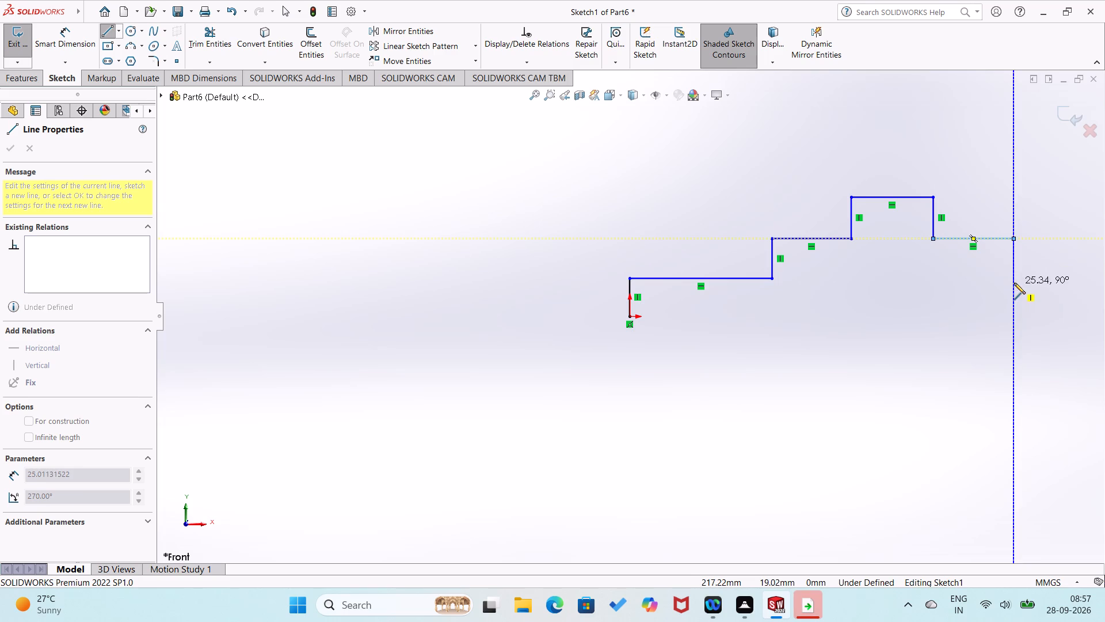
pyautogui.click(1014, 280)
pyautogui.scroll(2, 1073, 286)
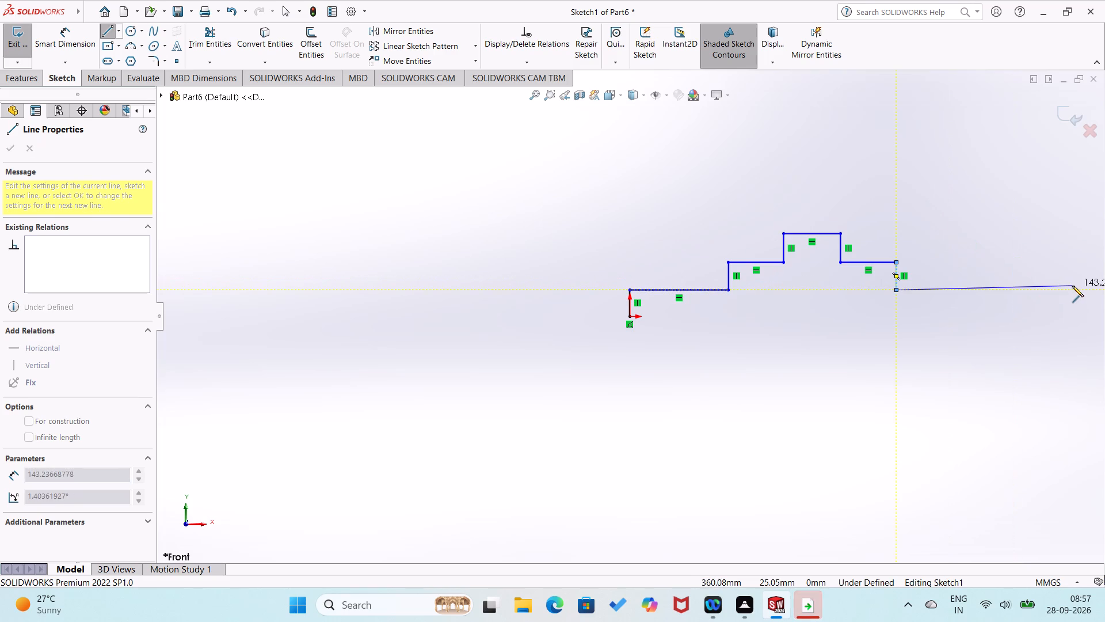
pyautogui.click(1010, 291)
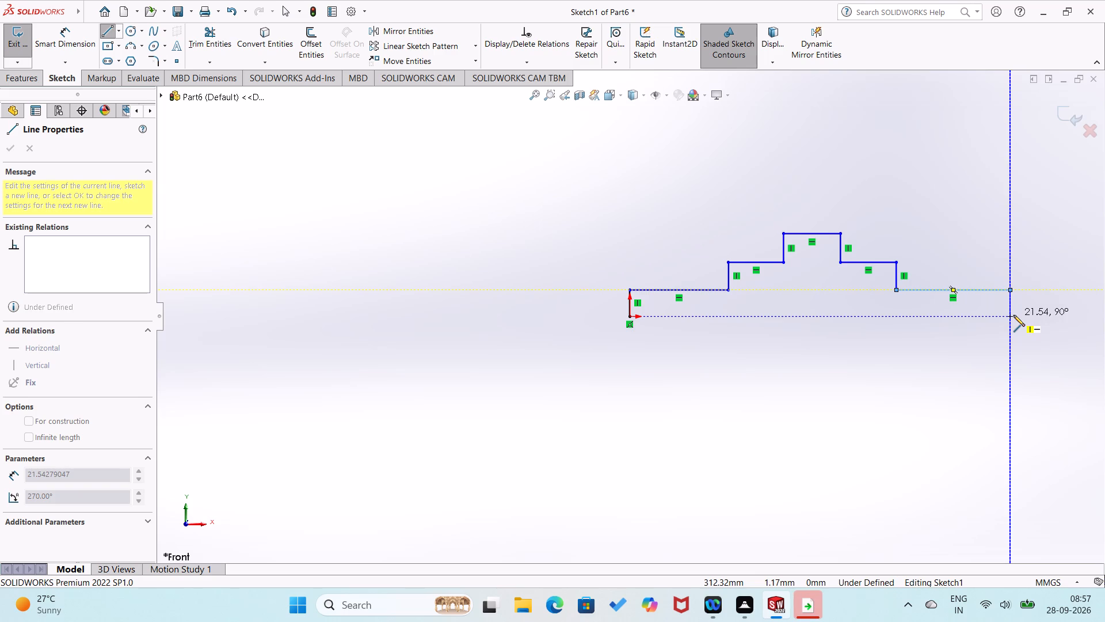
pyautogui.click(1013, 315)
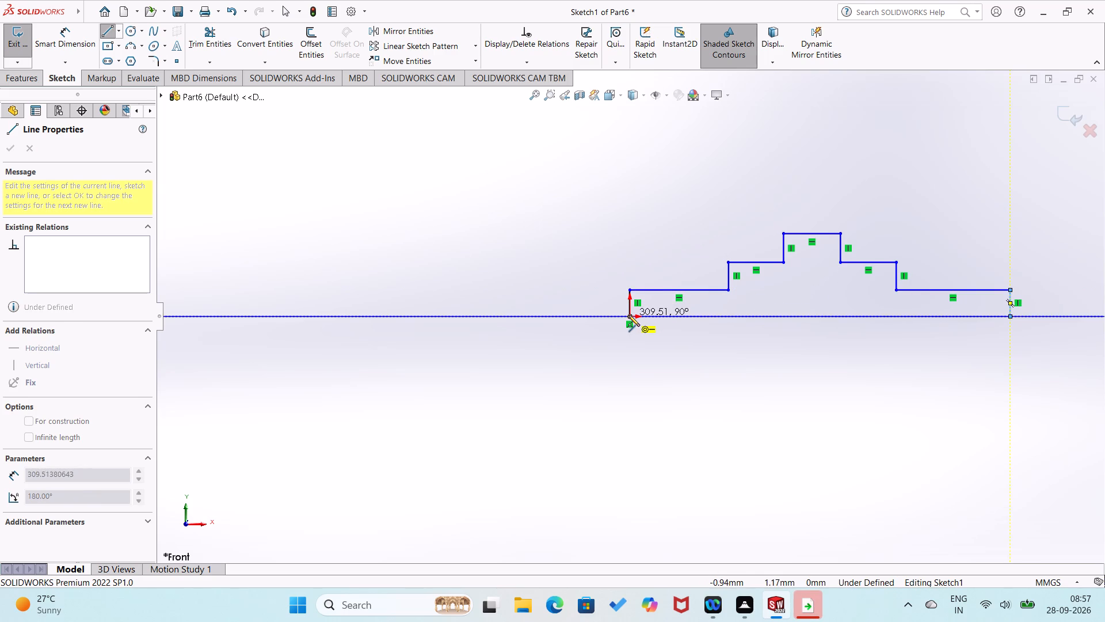
pyautogui.click(628, 315)
# Dimension the profile's left vertical edge at the origin as 10 mm.
pyautogui.moveTo(565, 352); pyautogui.dragTo(557, 208, button='right')
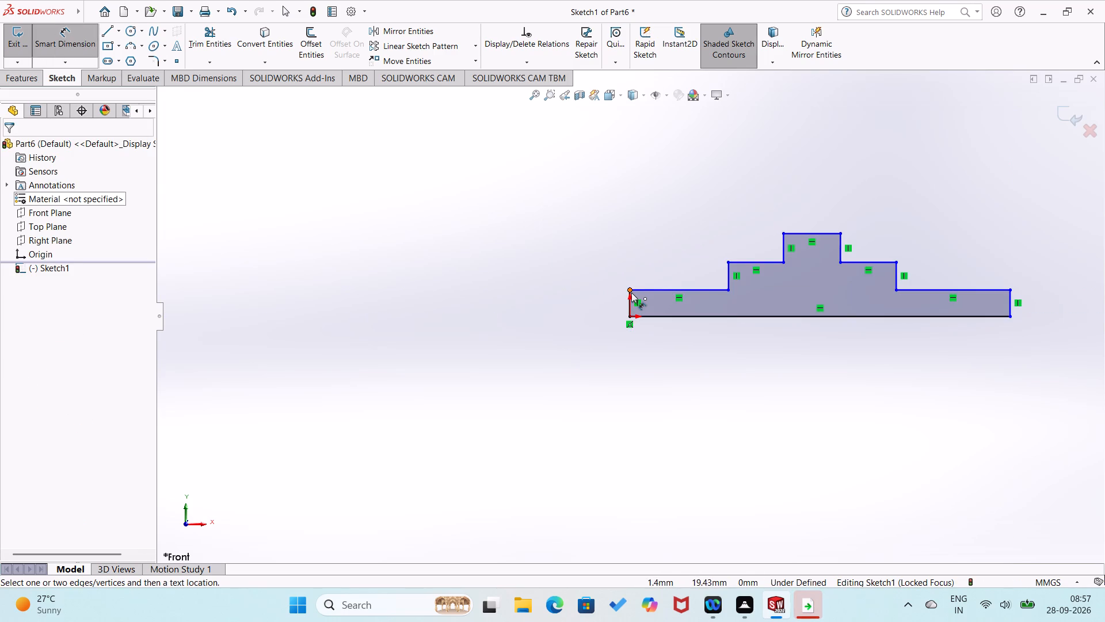
pyautogui.scroll(-5, 631, 293)
pyautogui.click(624, 306)
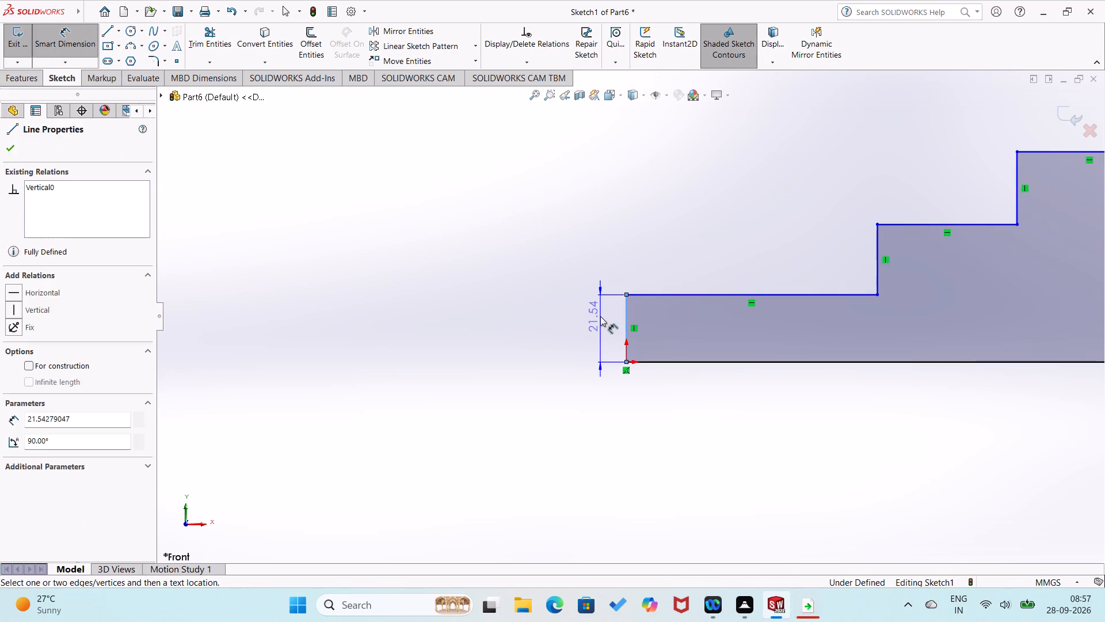
pyautogui.click(600, 316)
pyautogui.write('10')
pyautogui.press('Return')
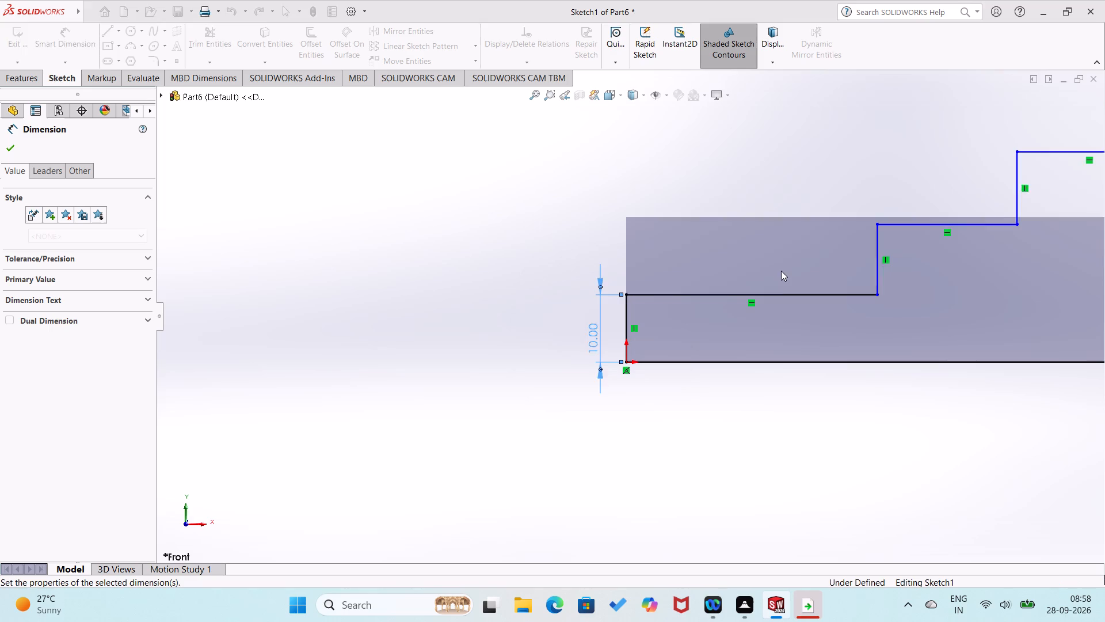
# Dimension the horizontal edge of the lowest left step as 80 mm.
pyautogui.click(787, 293)
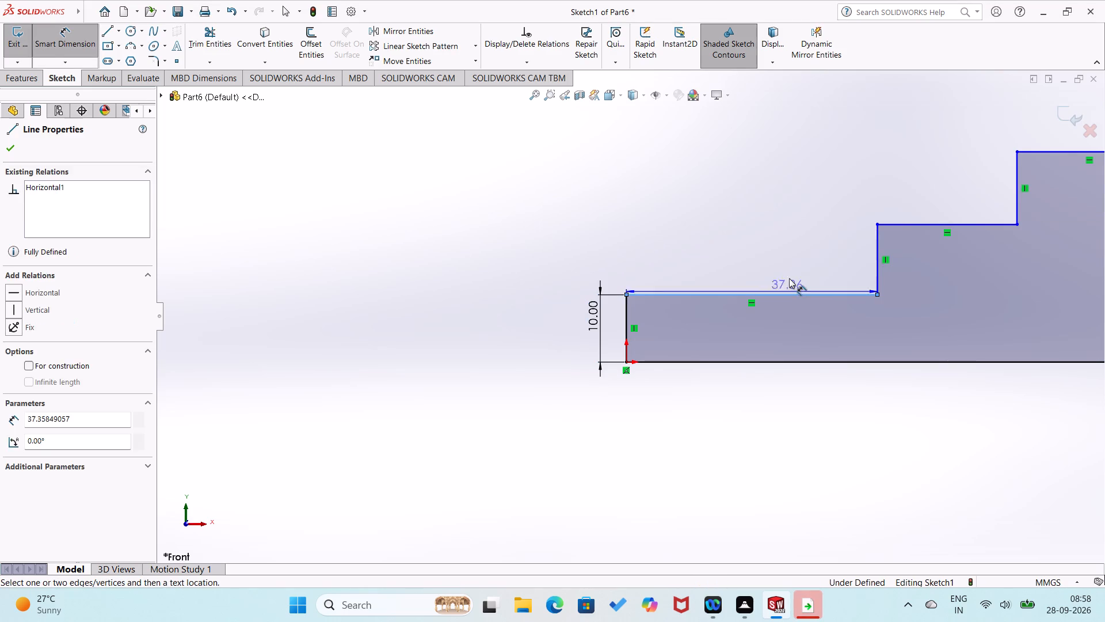
pyautogui.click(790, 272)
pyautogui.press('8')
pyautogui.press('0')
pyautogui.press('Return')
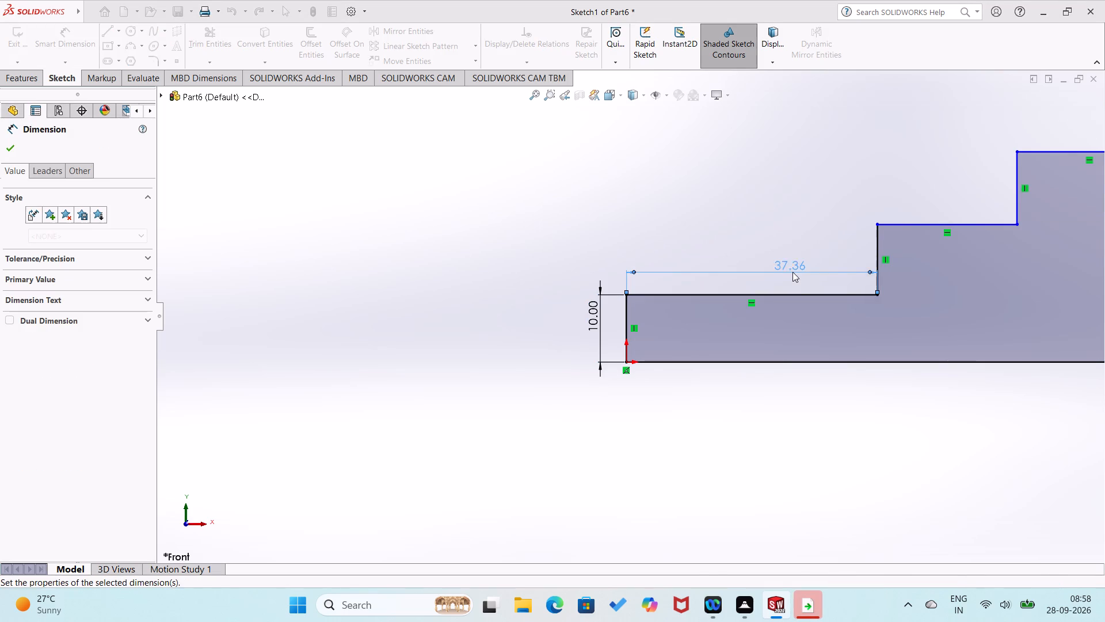
# Dimension the horizontal edge of the second left step as 40 mm.
pyautogui.scroll(4, 867, 305)
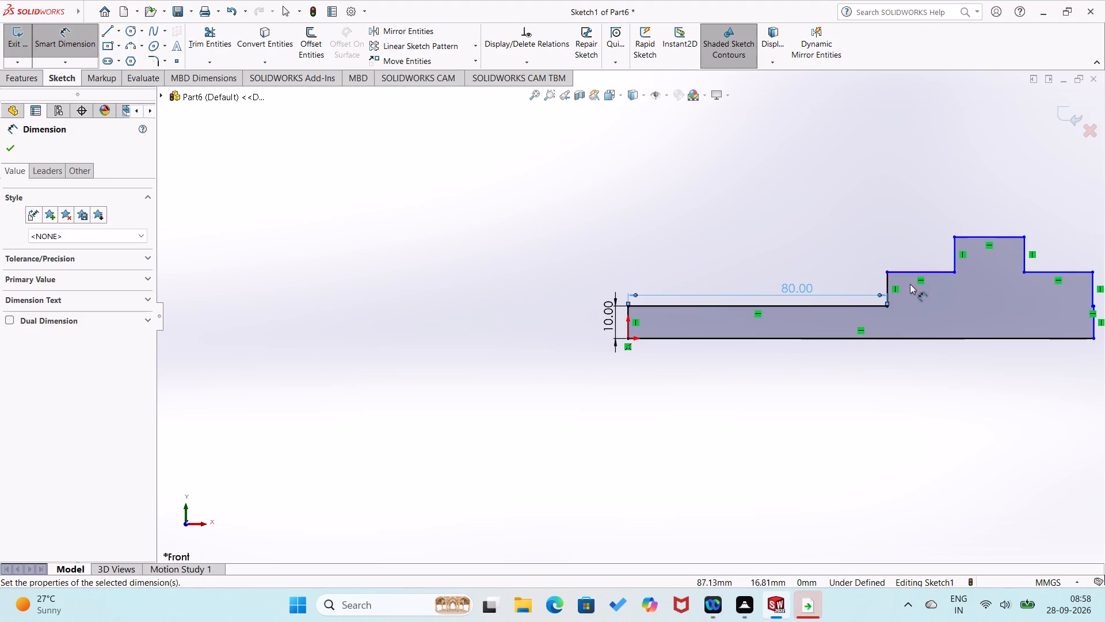
pyautogui.click(908, 272)
pyautogui.click(911, 251)
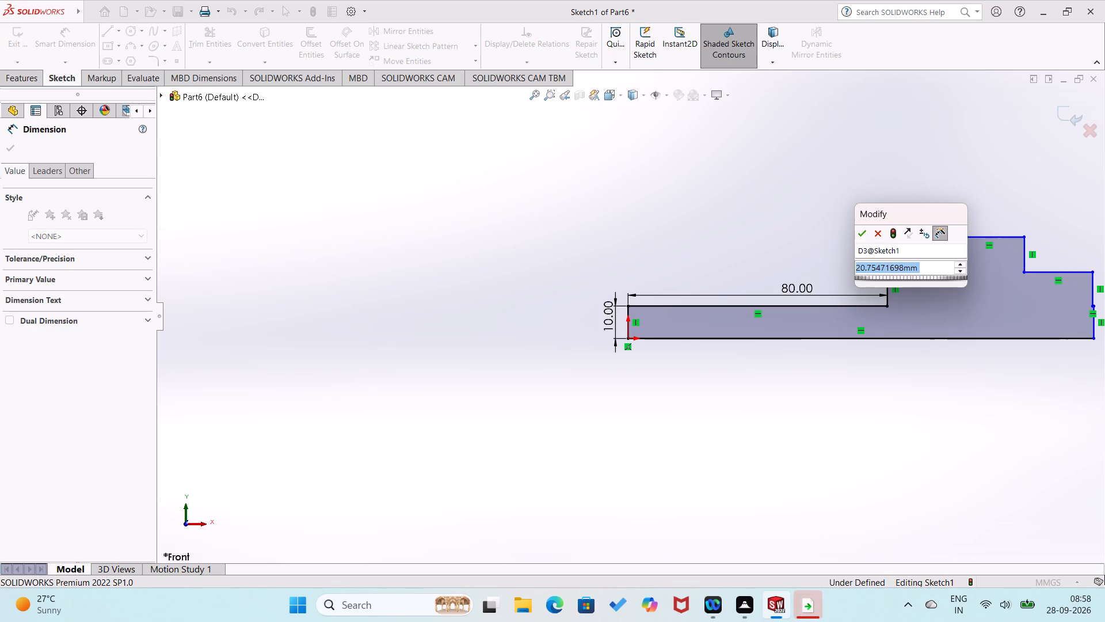
pyautogui.write('40')
pyautogui.press('Return')
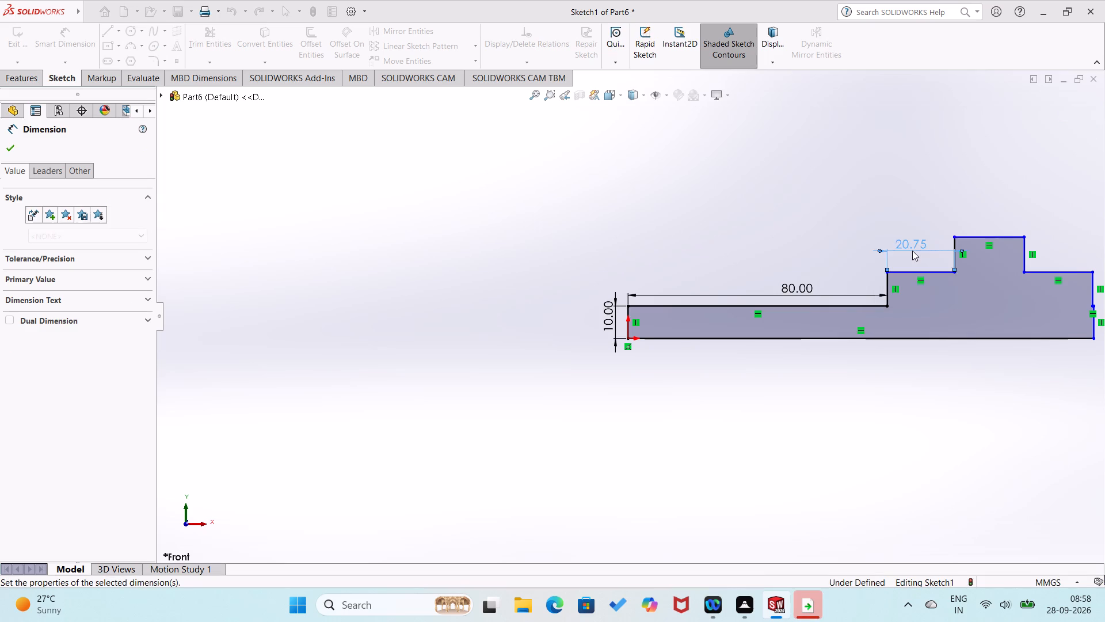
pyautogui.click(806, 436)
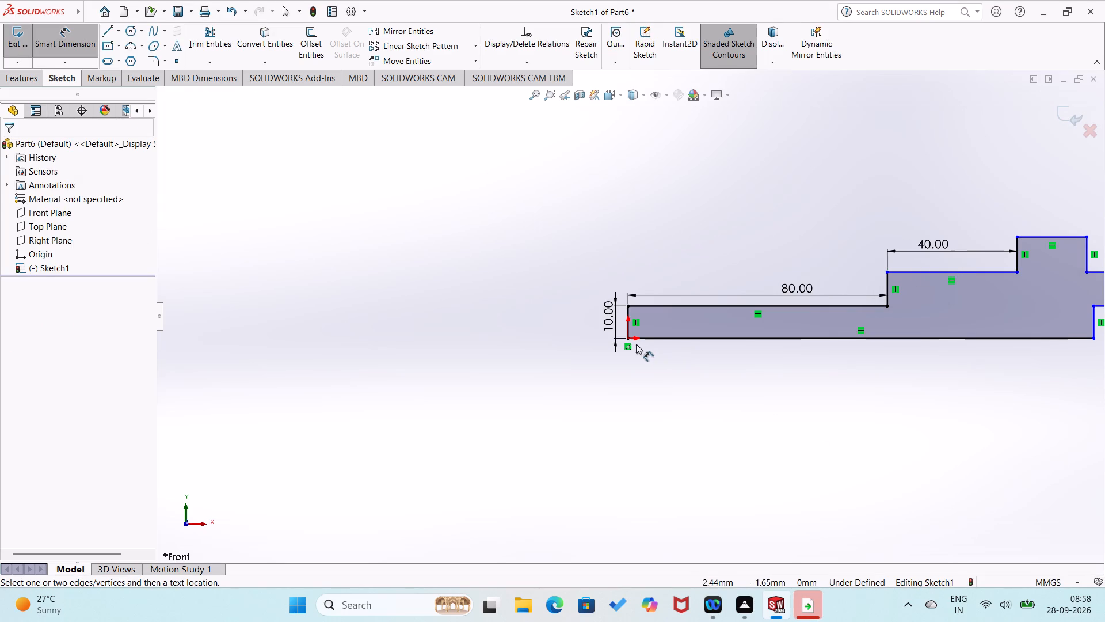
# Dimension the vertical height from the origin to the second level's left corner as 30 mm.
pyautogui.click(628, 338)
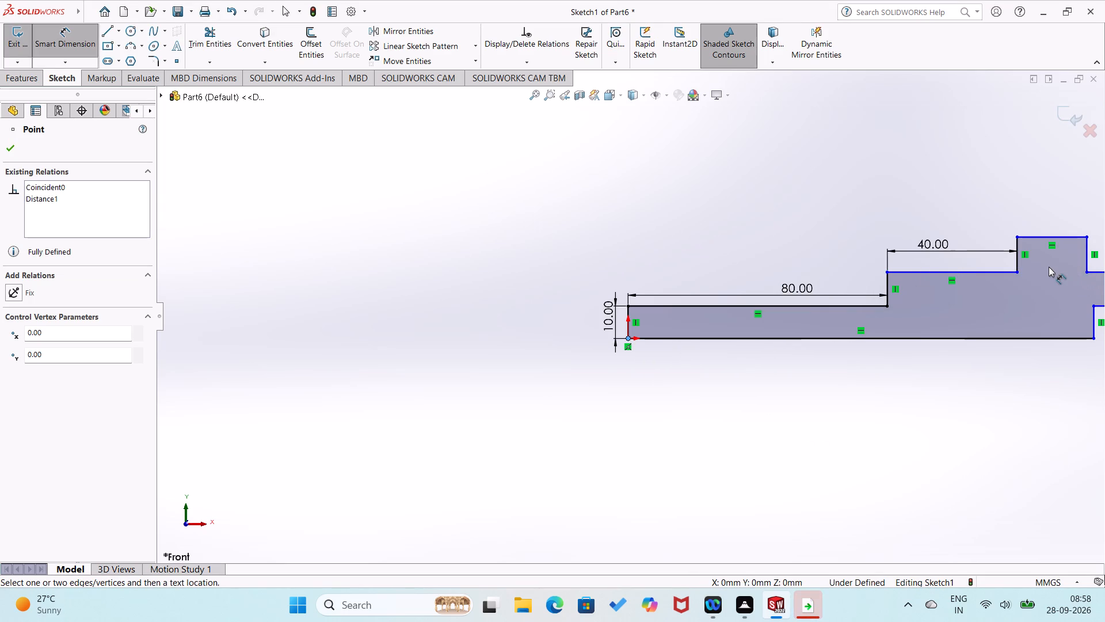
pyautogui.click(885, 273)
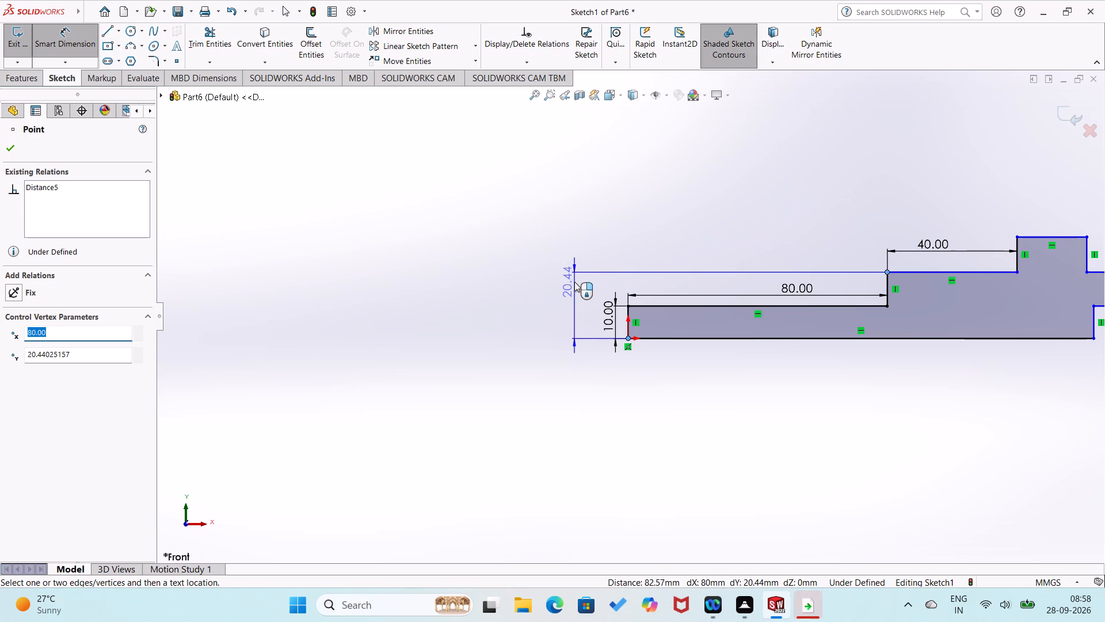
pyautogui.click(568, 295)
pyautogui.write('30')
pyautogui.press('Return')
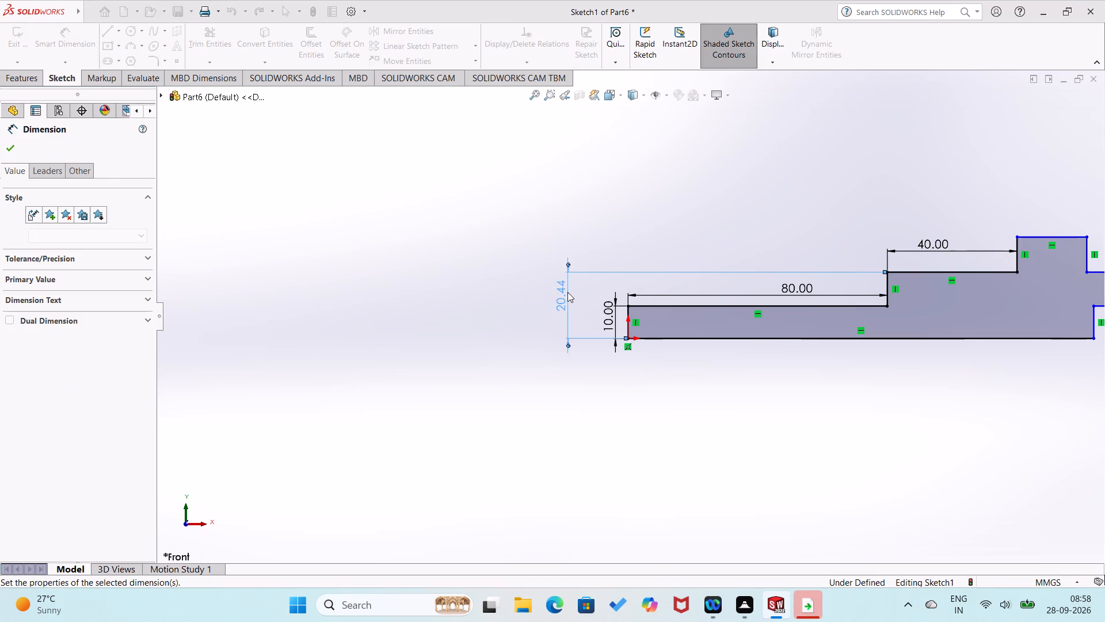
pyautogui.click(571, 431)
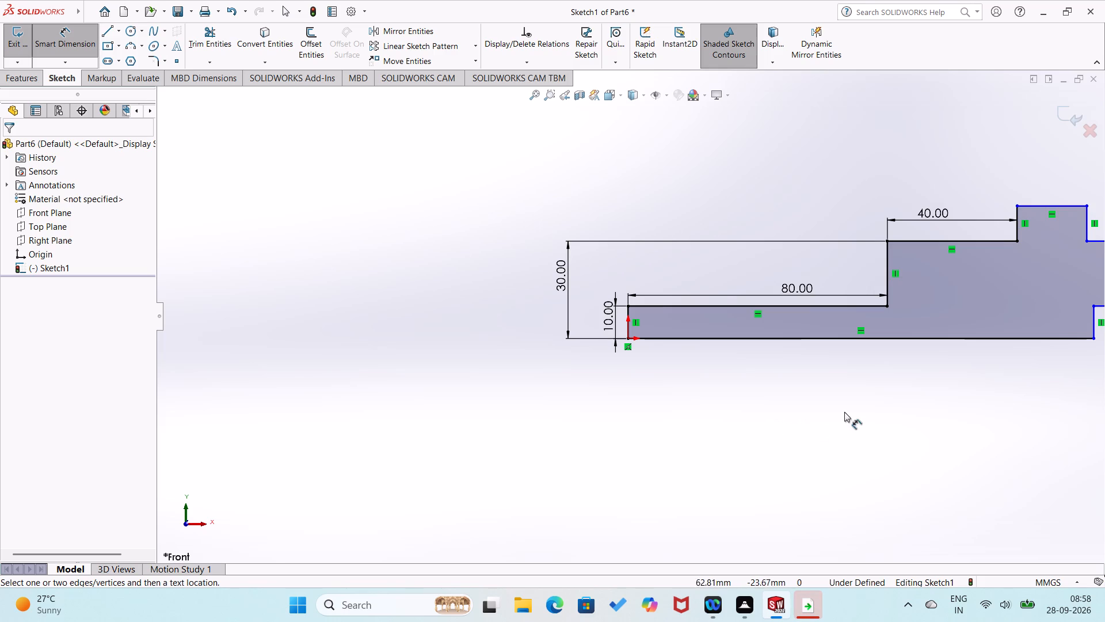
# Dimension the vertical height from the origin to the top level's left corner as 50 mm.
pyautogui.click(628, 340)
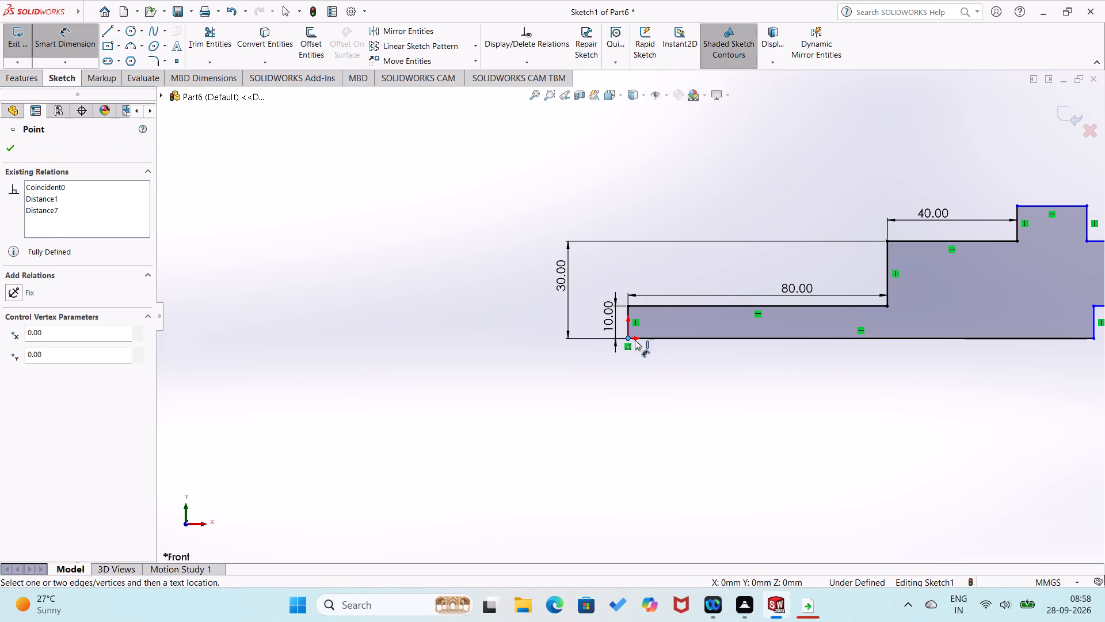
pyautogui.click(1018, 204)
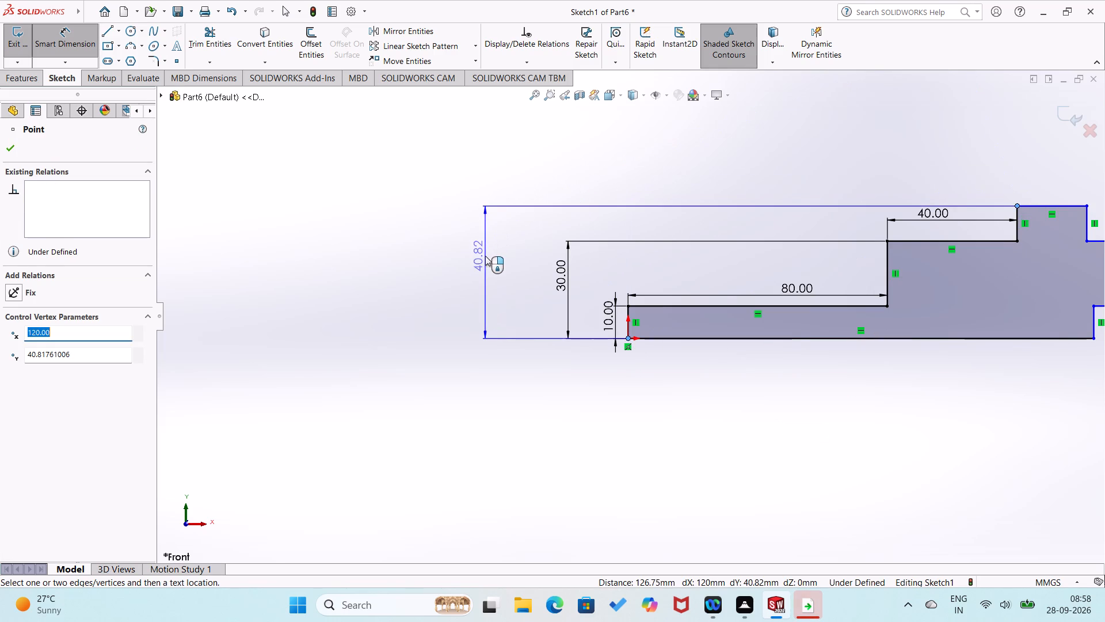
pyautogui.click(485, 261)
pyautogui.press('5')
pyautogui.press('0')
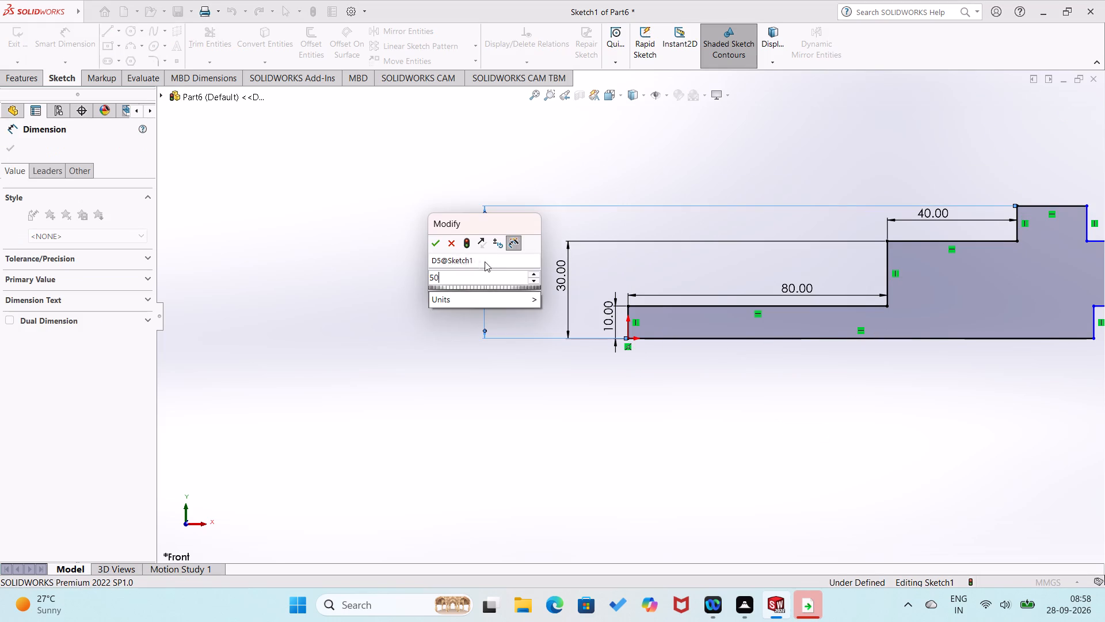
pyautogui.press('Return')
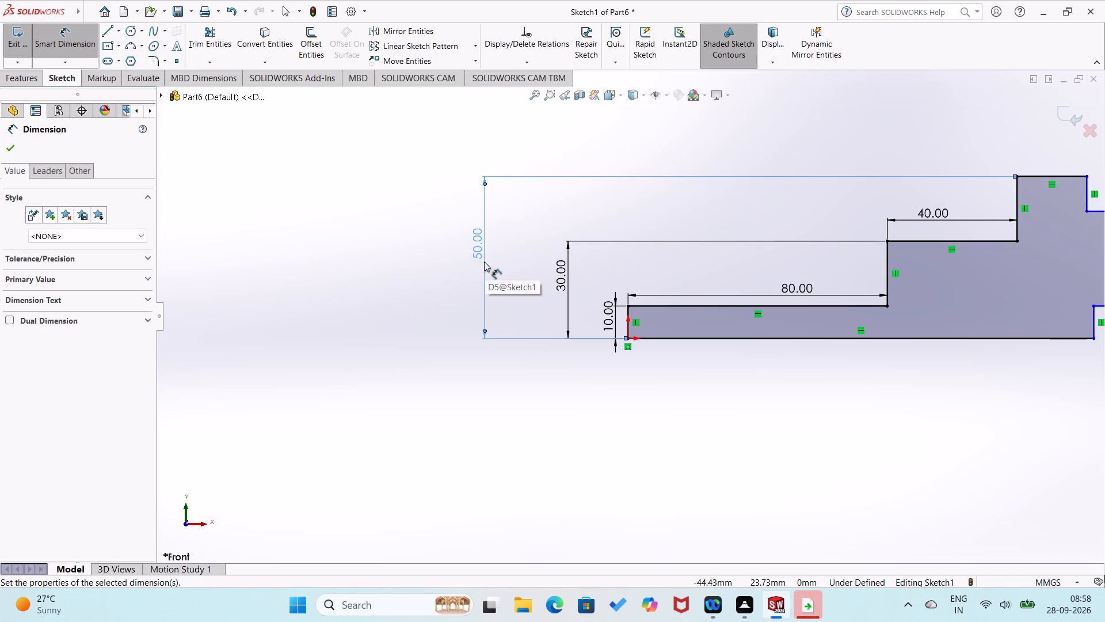
pyautogui.click(403, 233)
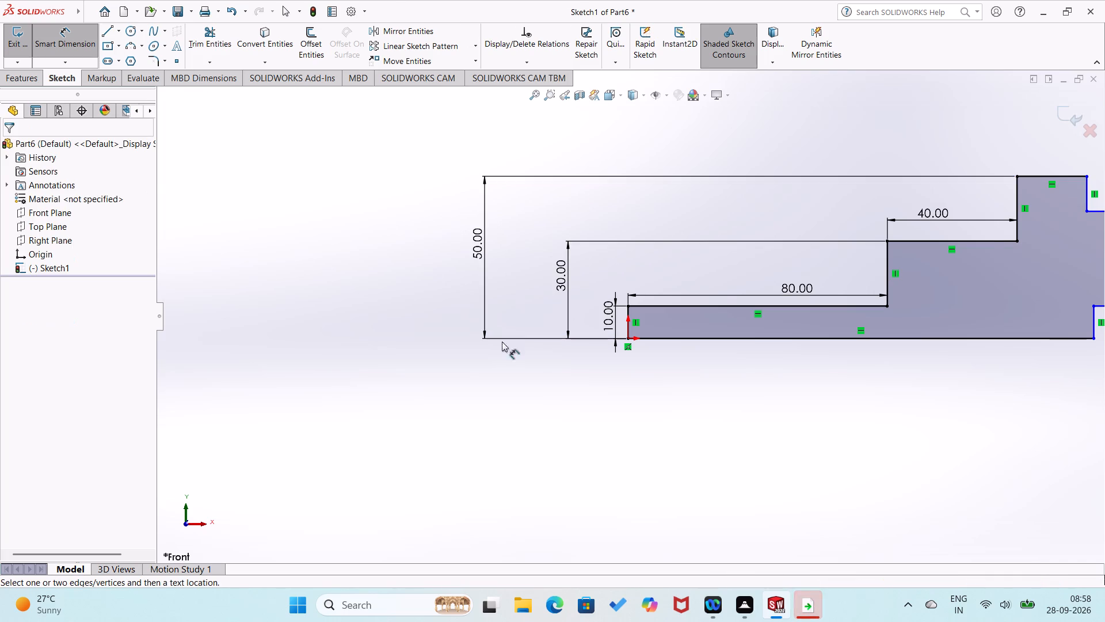
# Dimension the profile's bottom horizontal edge as 300 mm.
pyautogui.scroll(2, 733, 399)
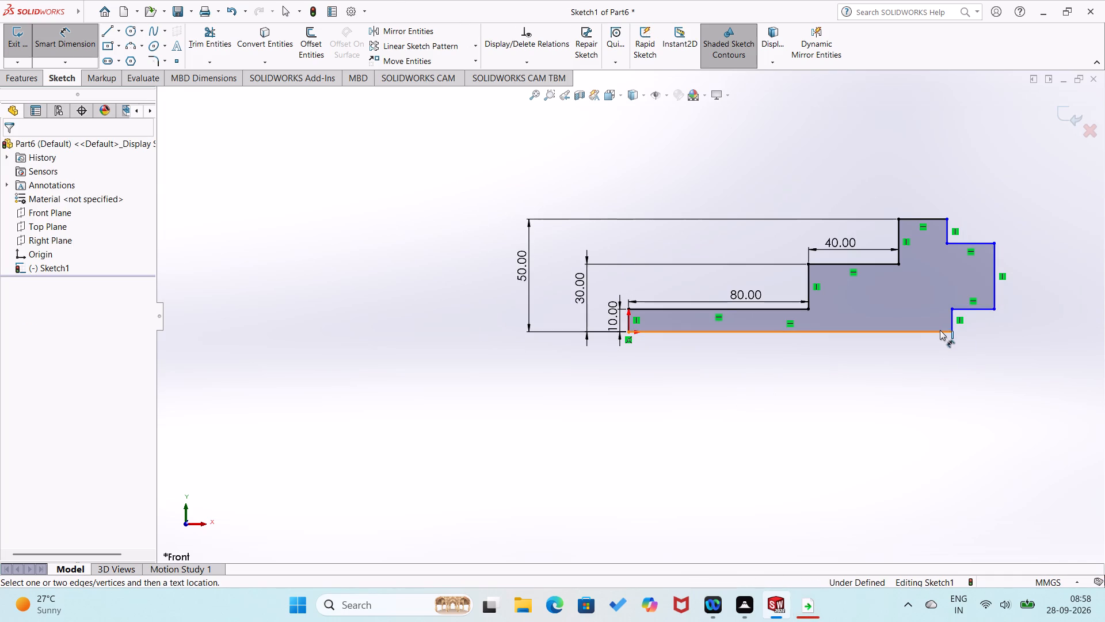
pyautogui.moveTo(937, 330); pyautogui.dragTo(934, 340)
pyautogui.click(928, 357)
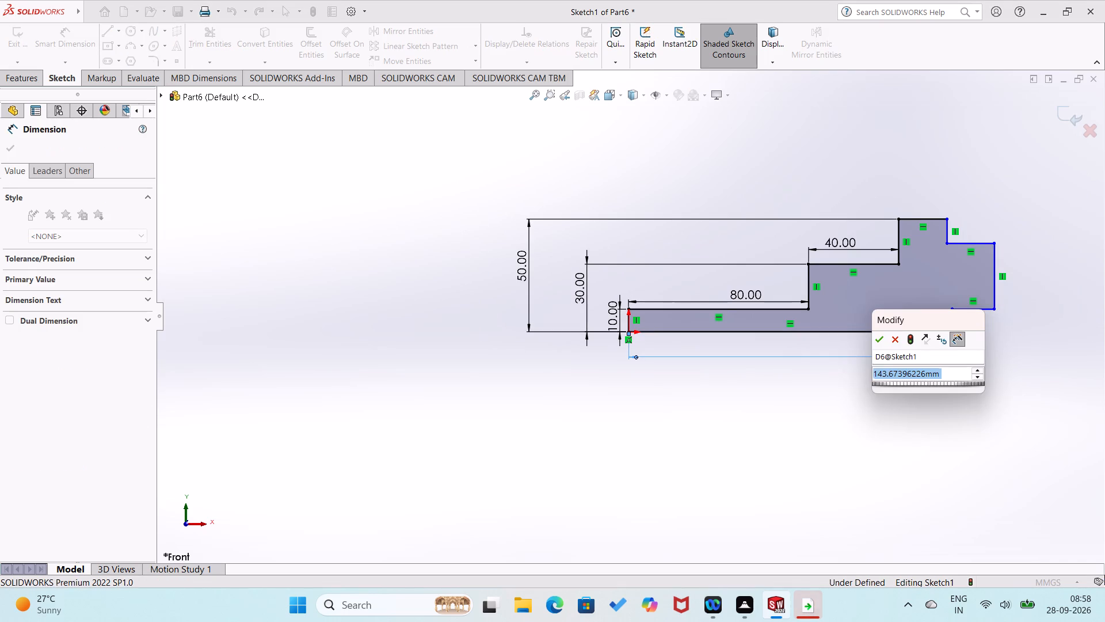
pyautogui.press('3')
pyautogui.write('00')
pyautogui.press('Return')
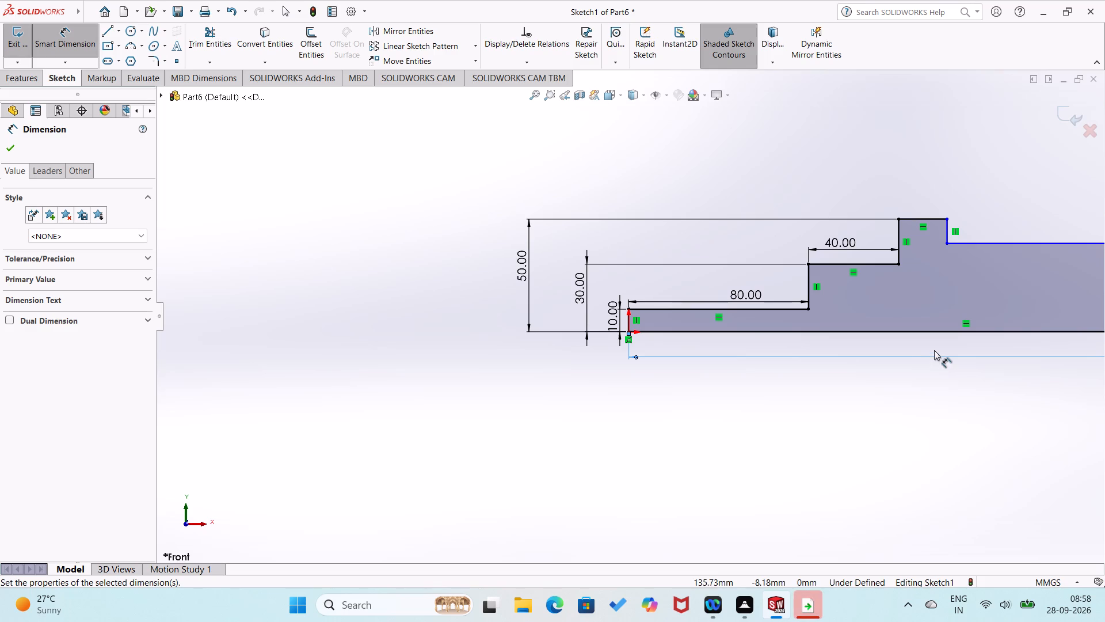
# Dimension the short vertical edge at the right end of the profile as 10 mm.
pyautogui.scroll(4, 924, 350)
pyautogui.scroll(-4, 967, 333)
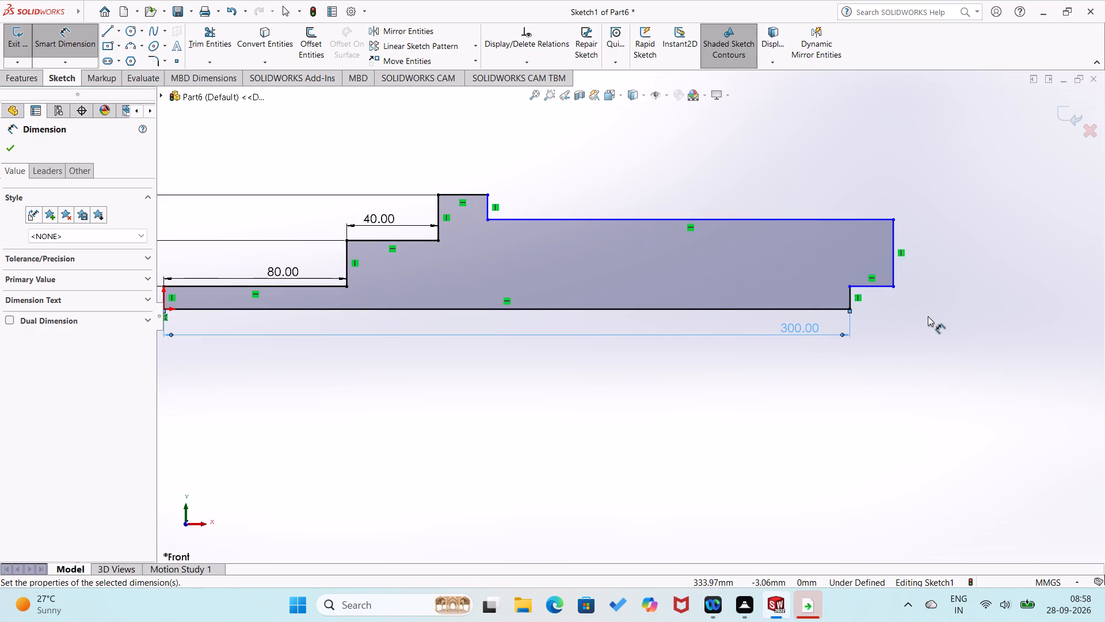
pyautogui.click(852, 299)
pyautogui.click(878, 298)
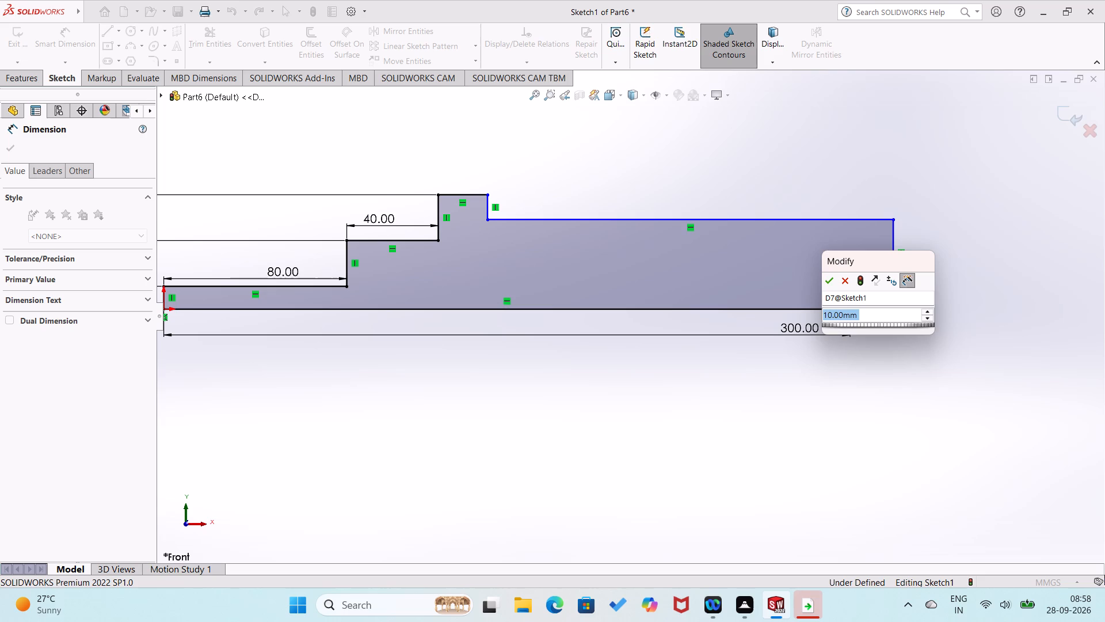
pyautogui.click(832, 283)
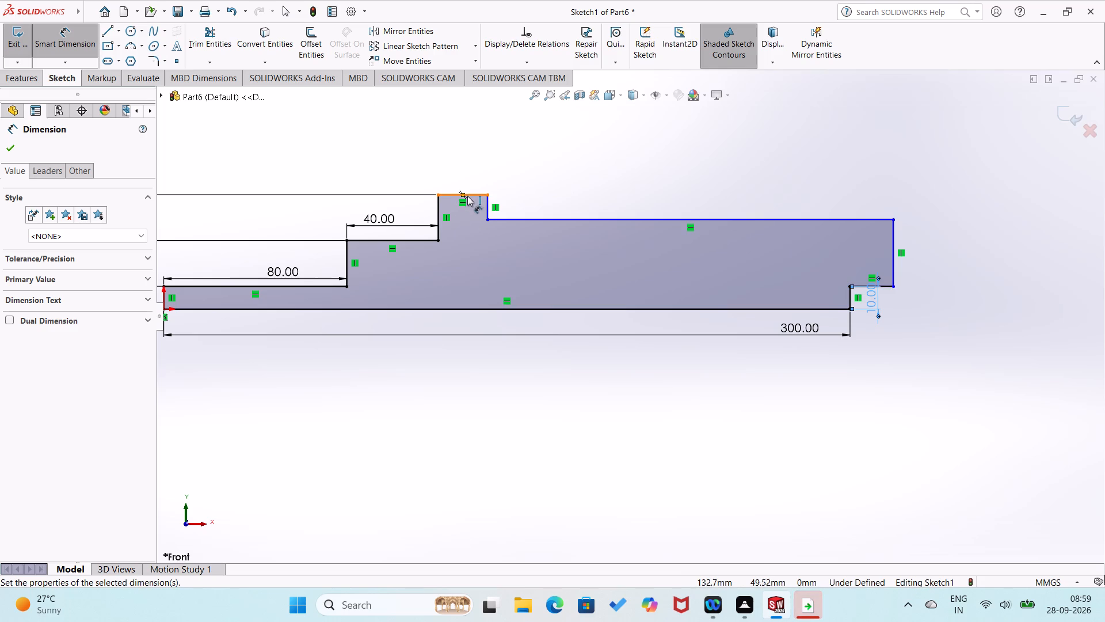
# Dimension the profile's topmost horizontal edge as 60 mm.
pyautogui.click(467, 196)
pyautogui.click(485, 176)
pyautogui.write('60')
pyautogui.press('Return')
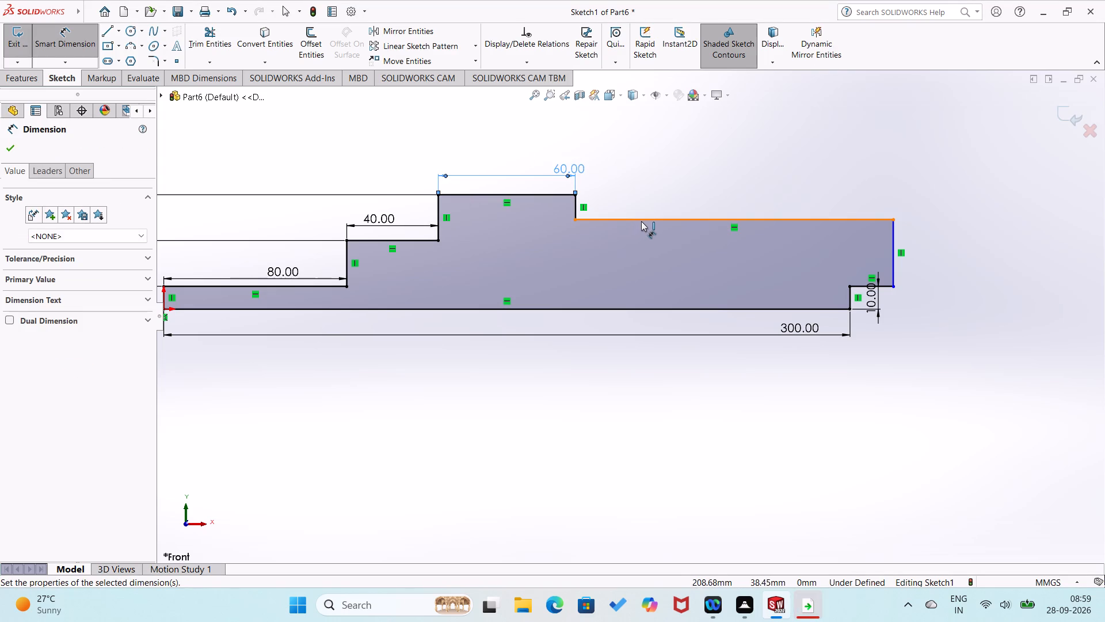
# Dimension the horizontal edge of the second-level step on the right side as 40 mm.
pyautogui.click(642, 218)
pyautogui.click(646, 206)
pyautogui.write('40')
pyautogui.press('Return')
pyautogui.click(748, 238)
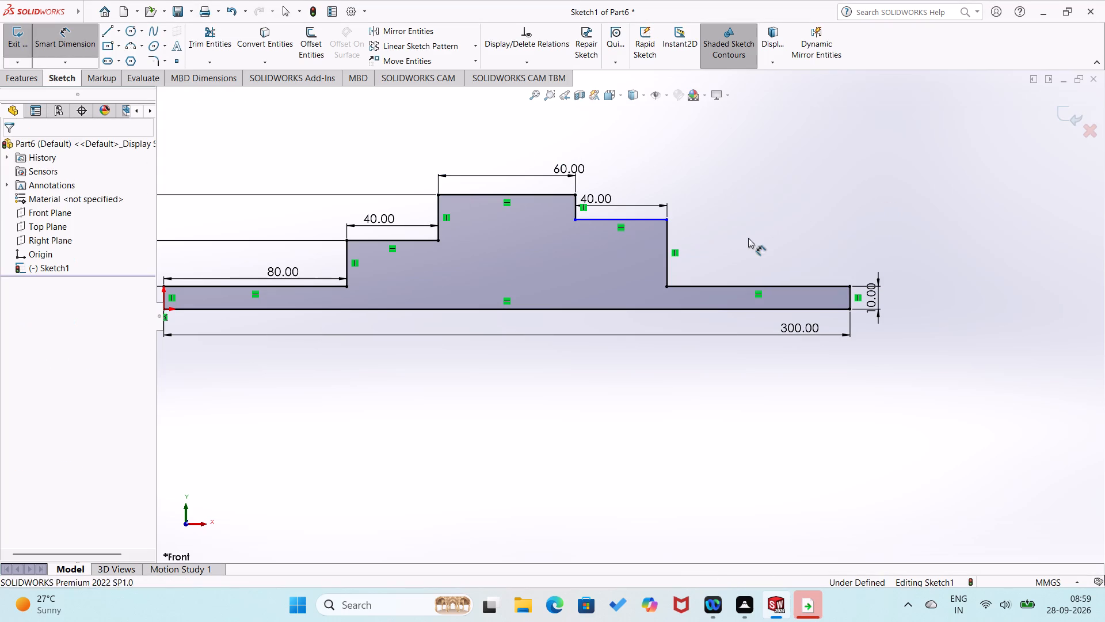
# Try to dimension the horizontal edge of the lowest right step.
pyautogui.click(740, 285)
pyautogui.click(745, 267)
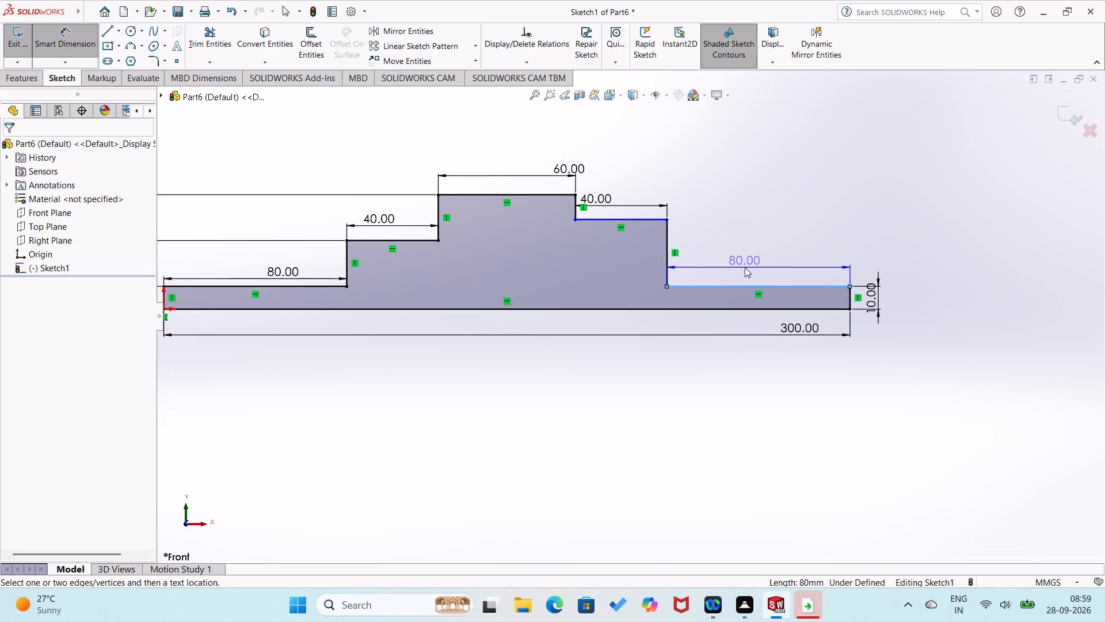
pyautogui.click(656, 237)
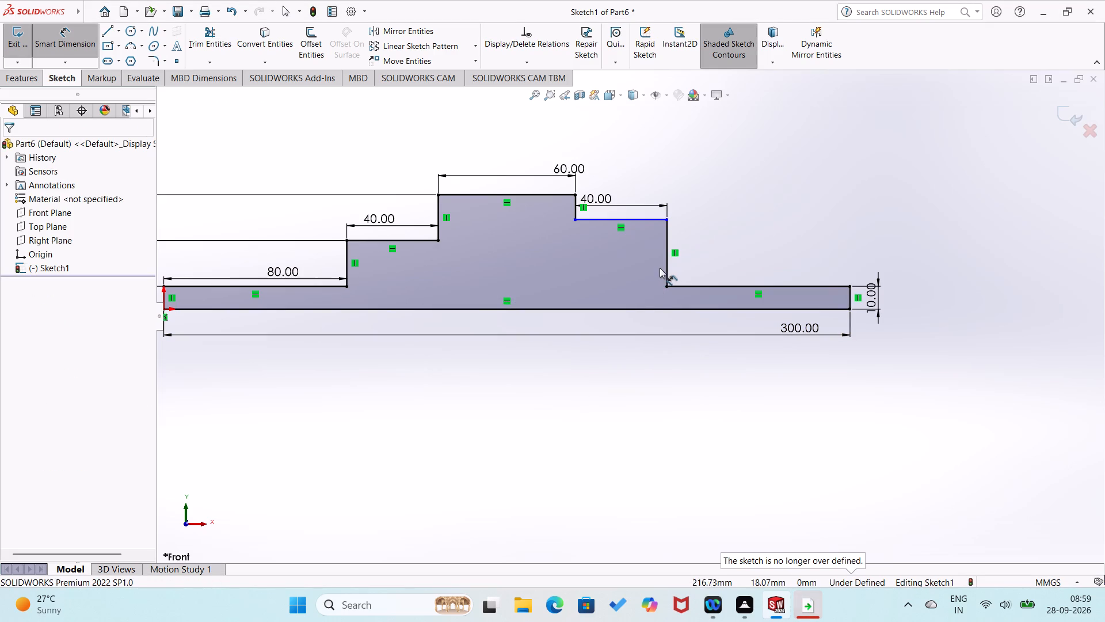
# Dimension the vertical height from the profile's bottom right corner to the second level's right corner as 30 mm.
pyautogui.click(849, 310)
pyautogui.moveTo(668, 221); pyautogui.dragTo(720, 238)
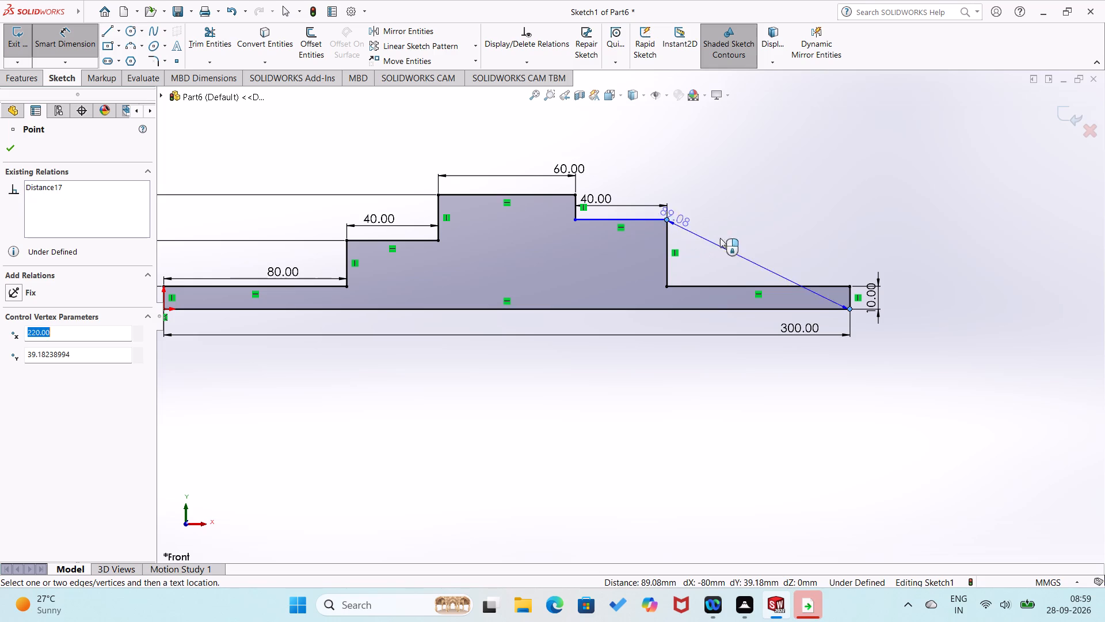
pyautogui.moveTo(720, 238); pyautogui.dragTo(677, 225)
pyautogui.click(905, 285)
pyautogui.write('30')
pyautogui.press('Return')
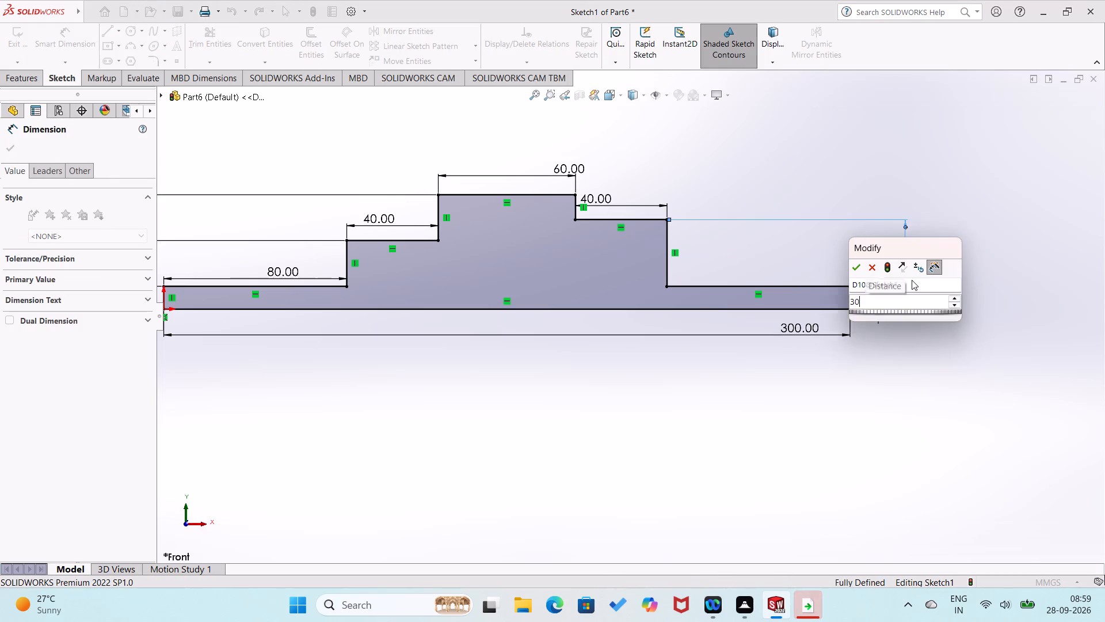
pyautogui.click(657, 411)
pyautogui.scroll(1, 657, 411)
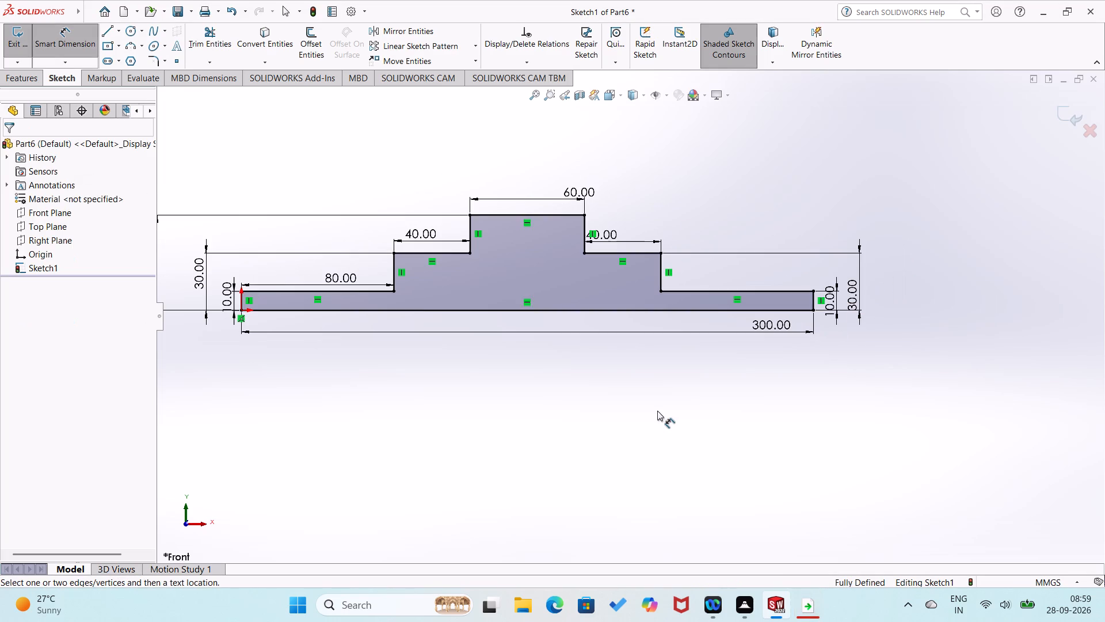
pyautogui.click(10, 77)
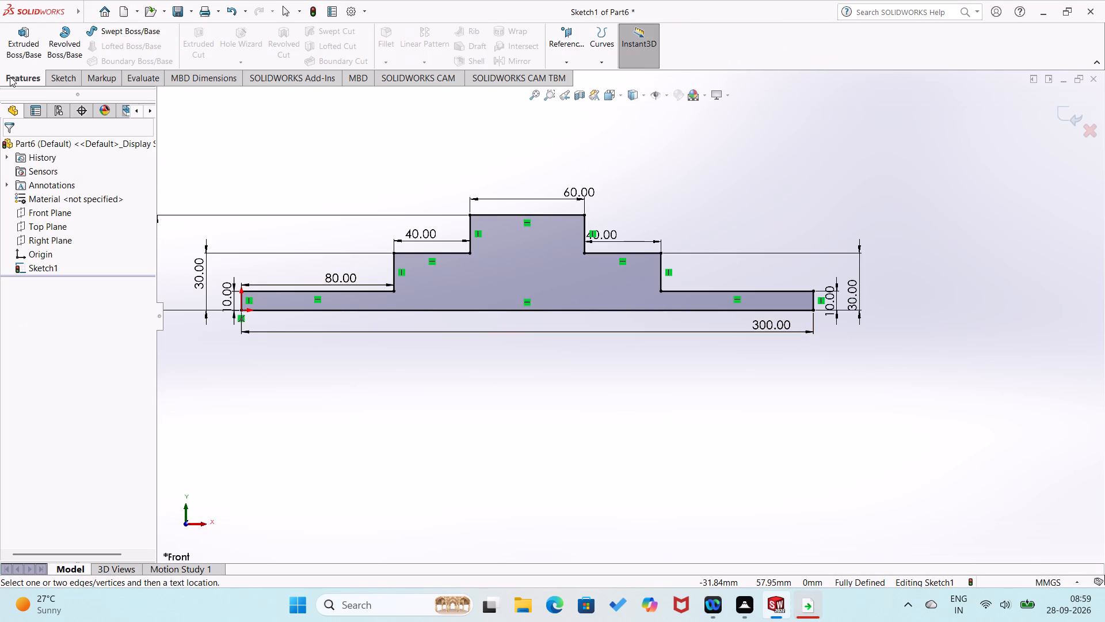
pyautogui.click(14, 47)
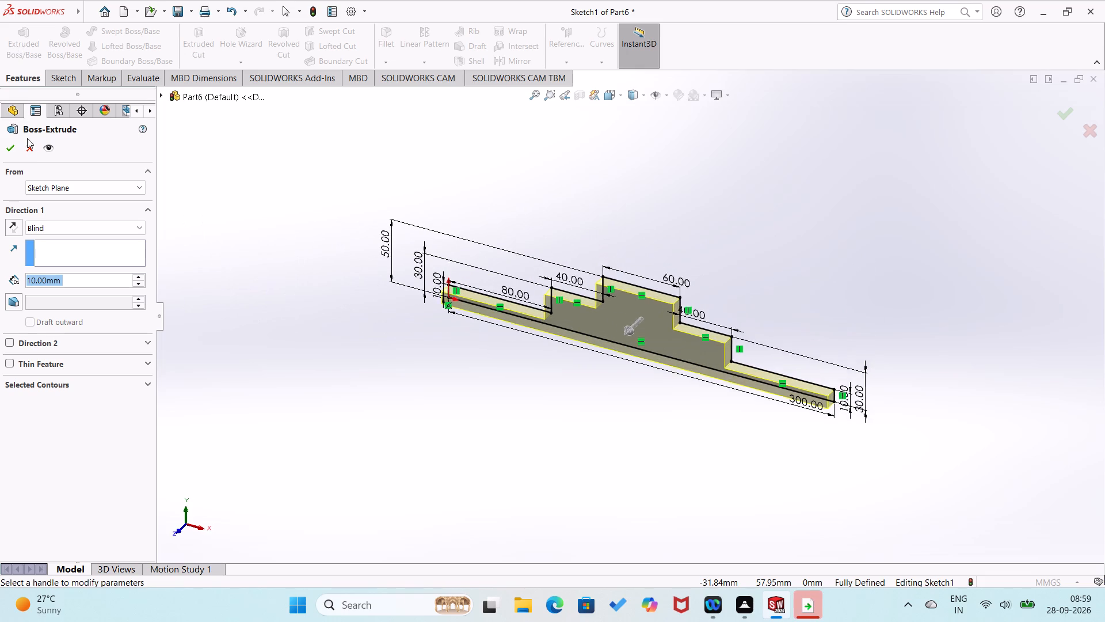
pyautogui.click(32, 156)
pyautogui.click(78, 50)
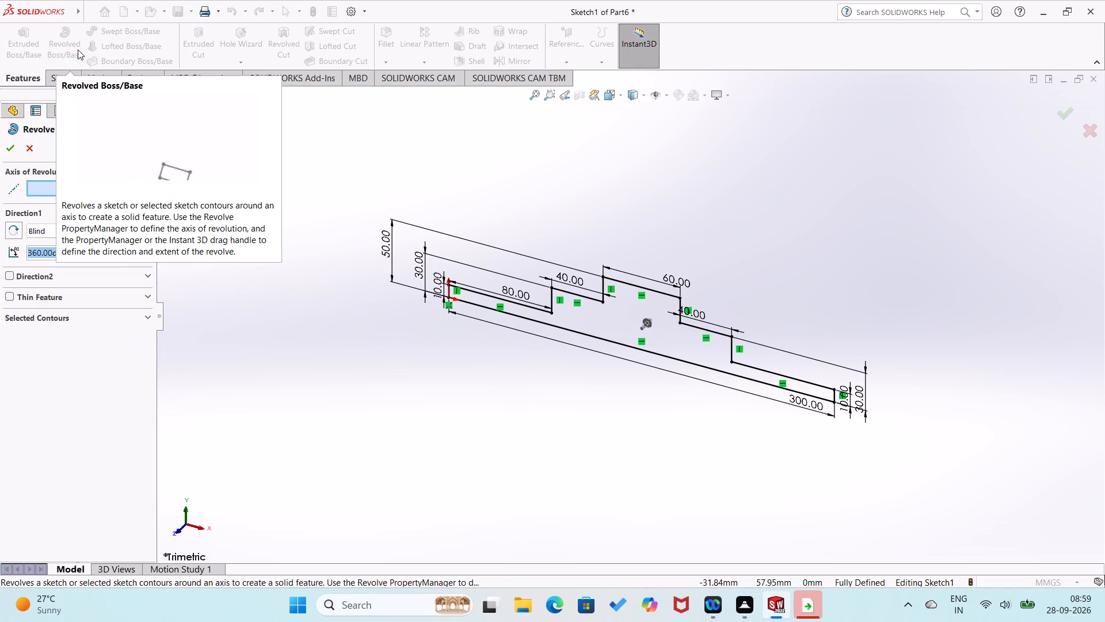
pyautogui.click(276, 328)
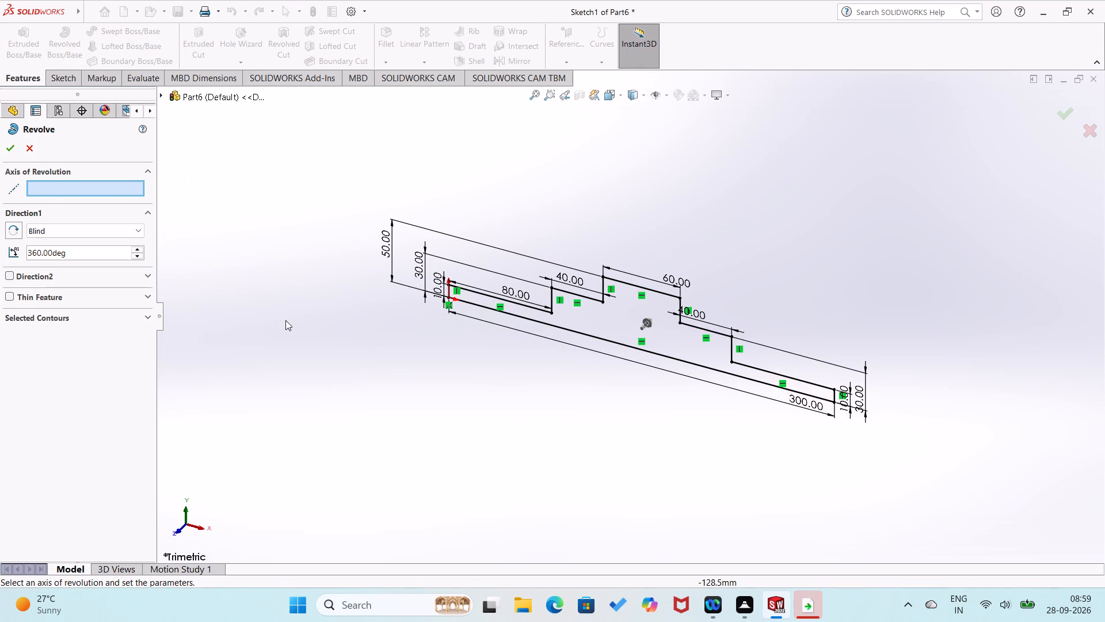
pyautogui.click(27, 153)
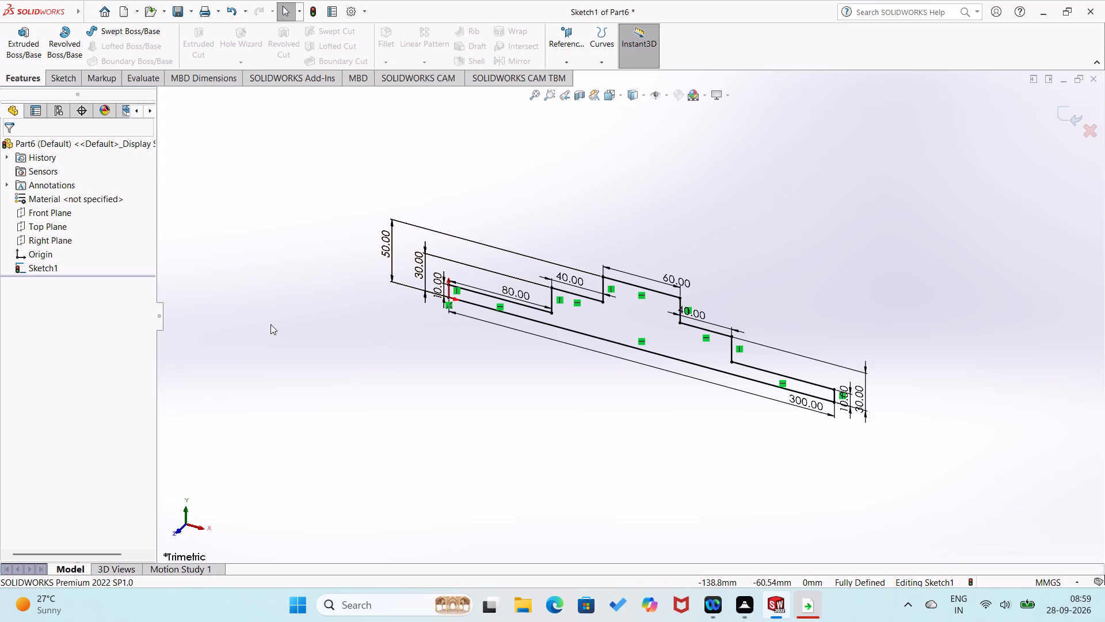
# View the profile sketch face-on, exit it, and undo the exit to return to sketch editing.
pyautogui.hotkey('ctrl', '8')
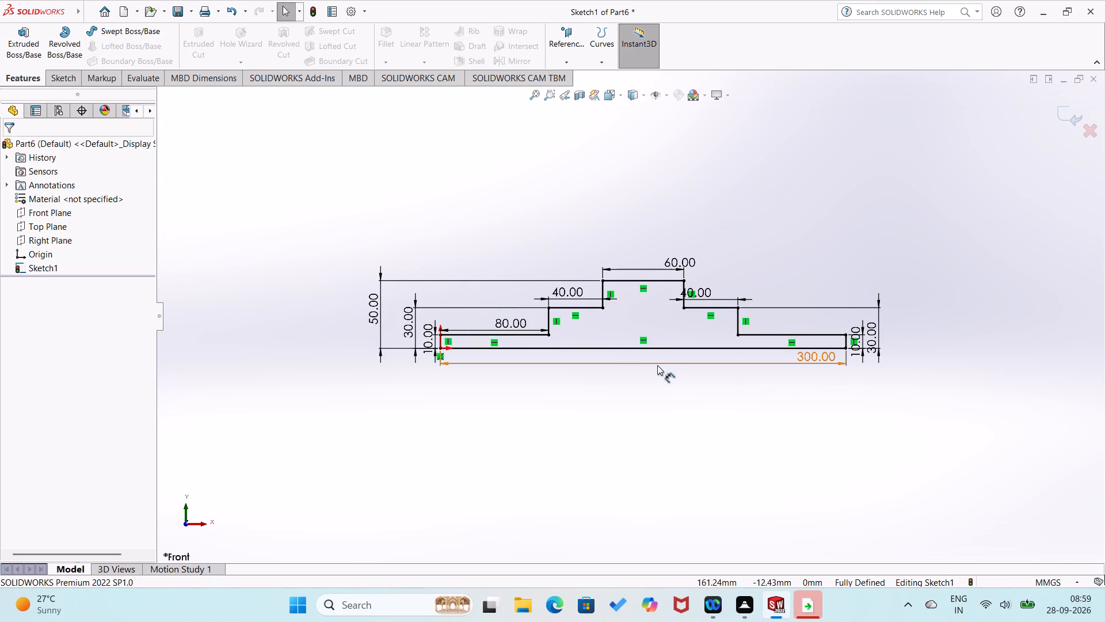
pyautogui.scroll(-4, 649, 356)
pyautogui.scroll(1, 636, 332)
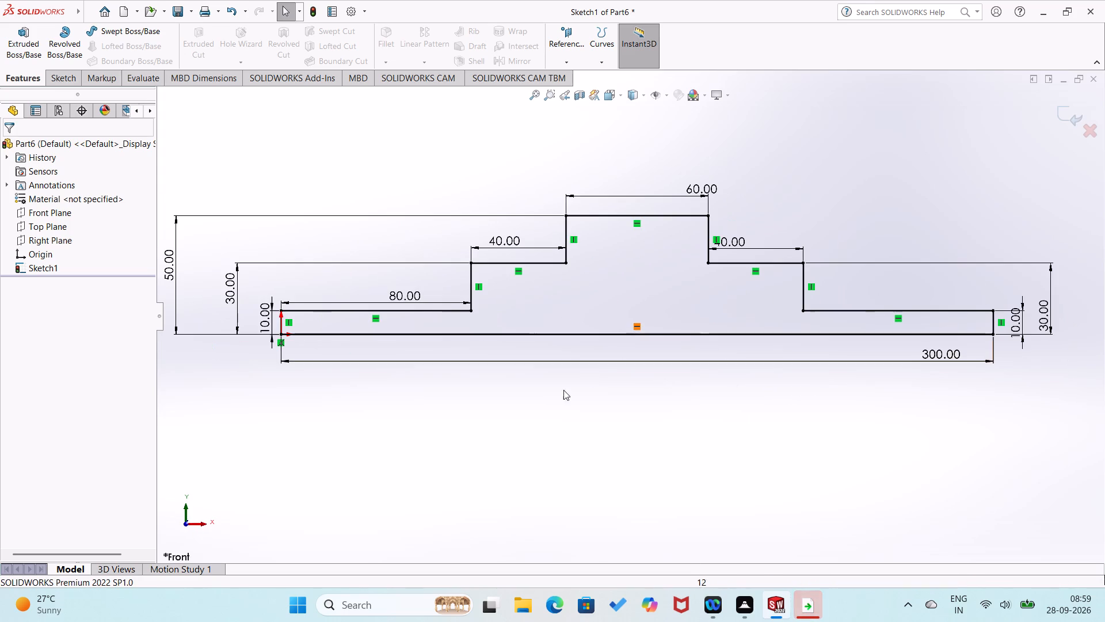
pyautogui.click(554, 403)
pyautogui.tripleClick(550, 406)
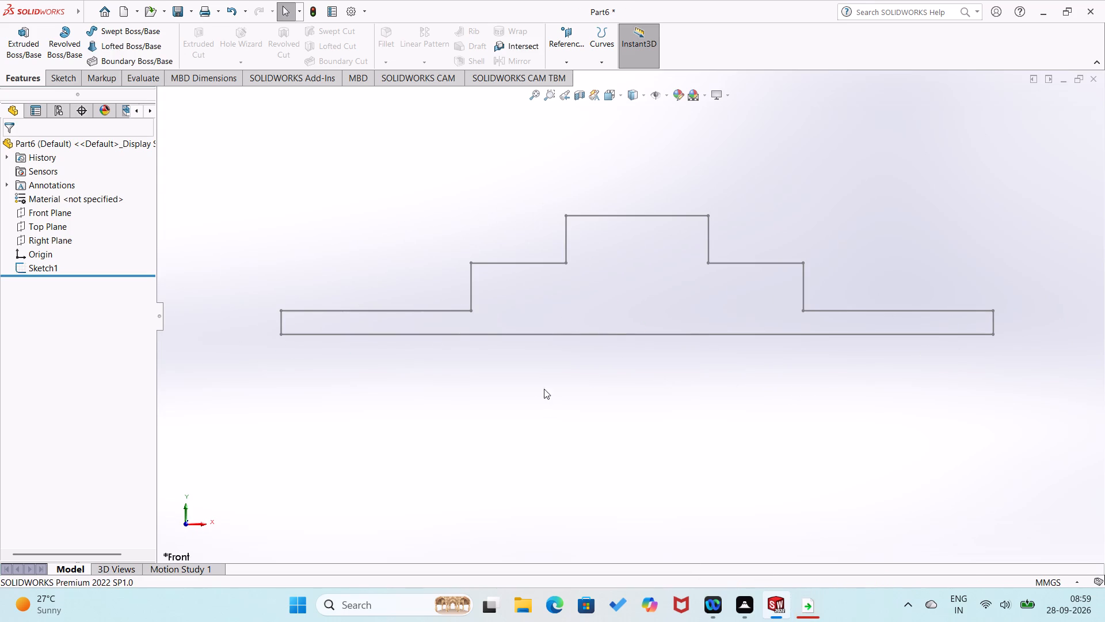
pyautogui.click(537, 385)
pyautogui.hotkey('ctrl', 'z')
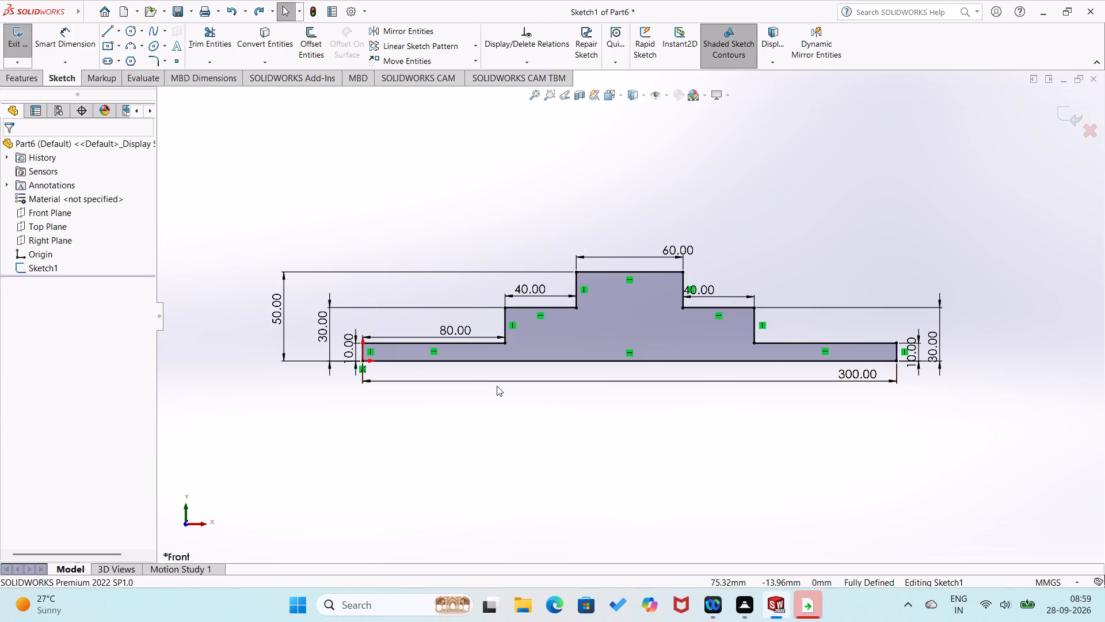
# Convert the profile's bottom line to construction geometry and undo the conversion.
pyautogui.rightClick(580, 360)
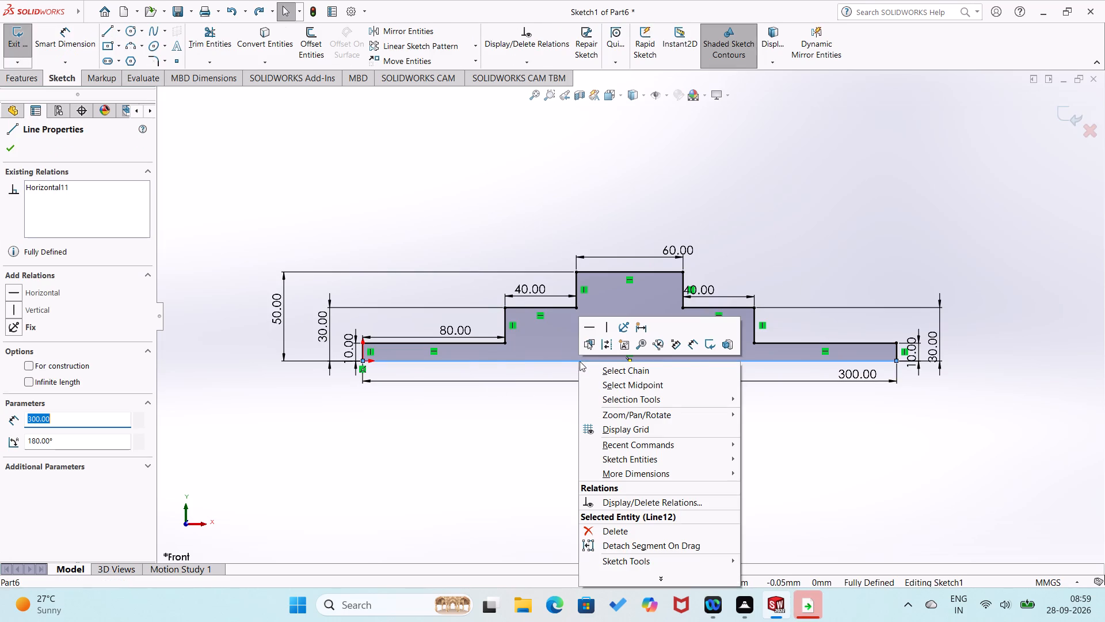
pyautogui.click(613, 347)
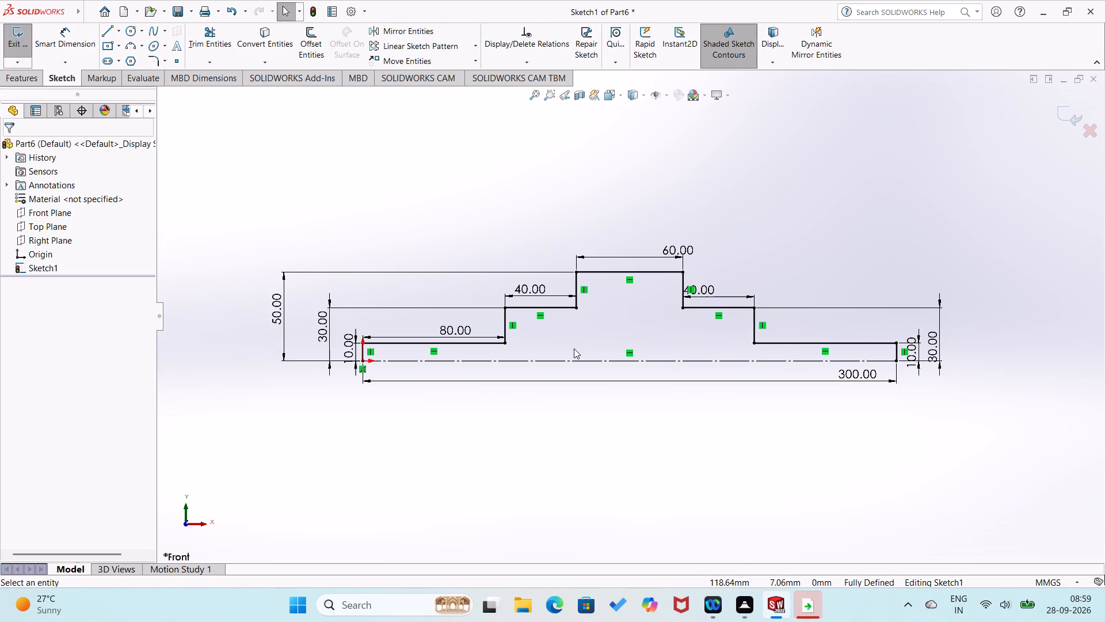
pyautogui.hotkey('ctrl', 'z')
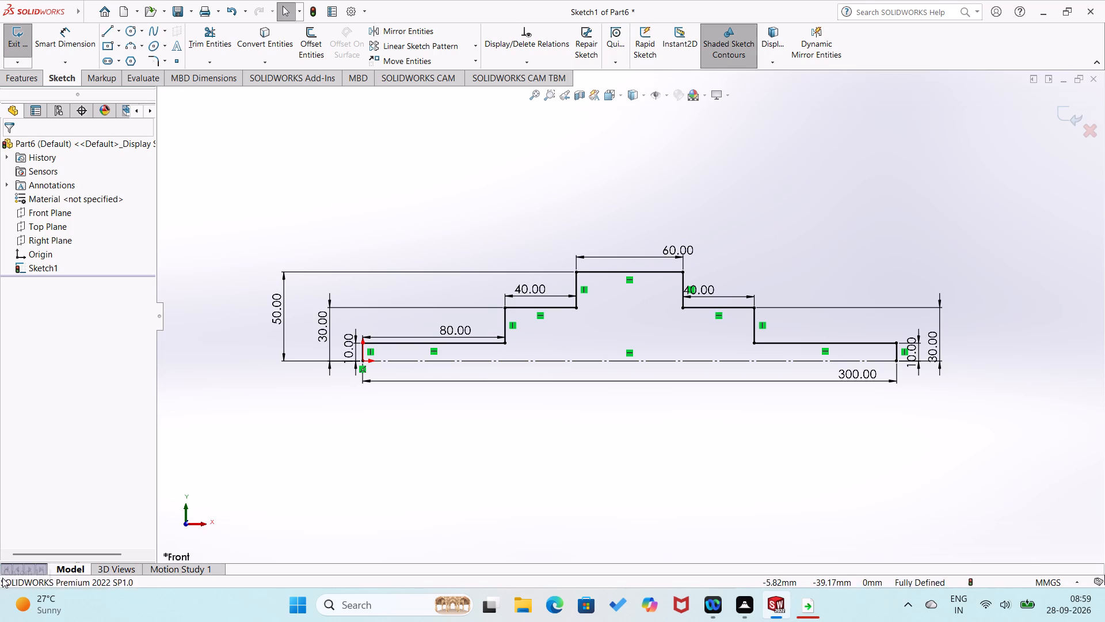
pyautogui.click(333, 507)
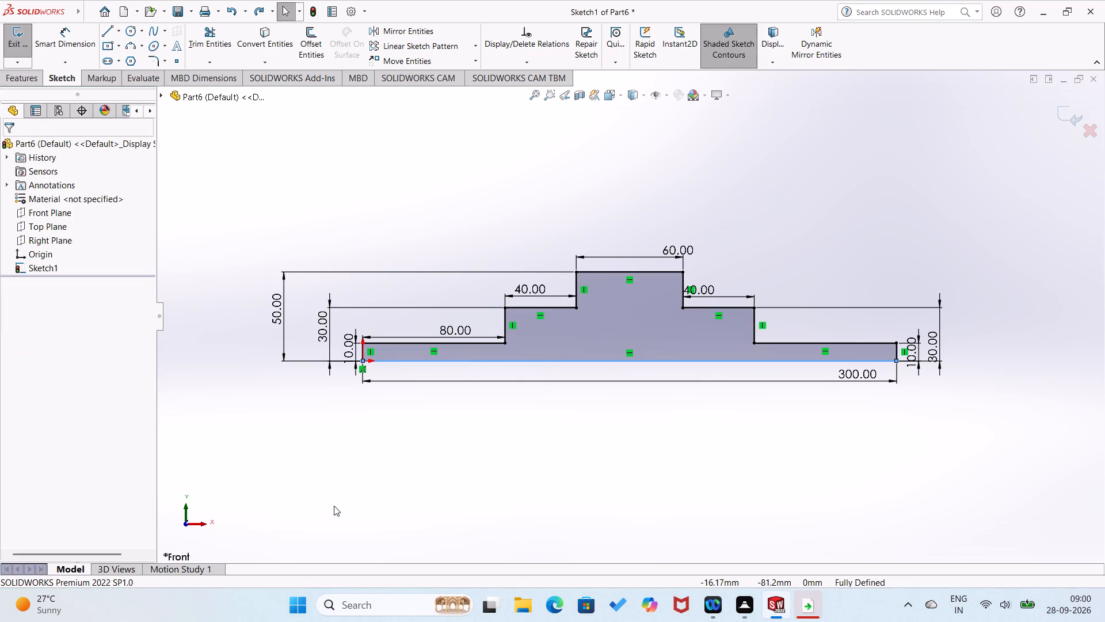
# Revolve the stepped profile 360 degrees around its 300 mm bottom line as a Revolved Boss/Base.
pyautogui.click(35, 79)
pyautogui.click(69, 51)
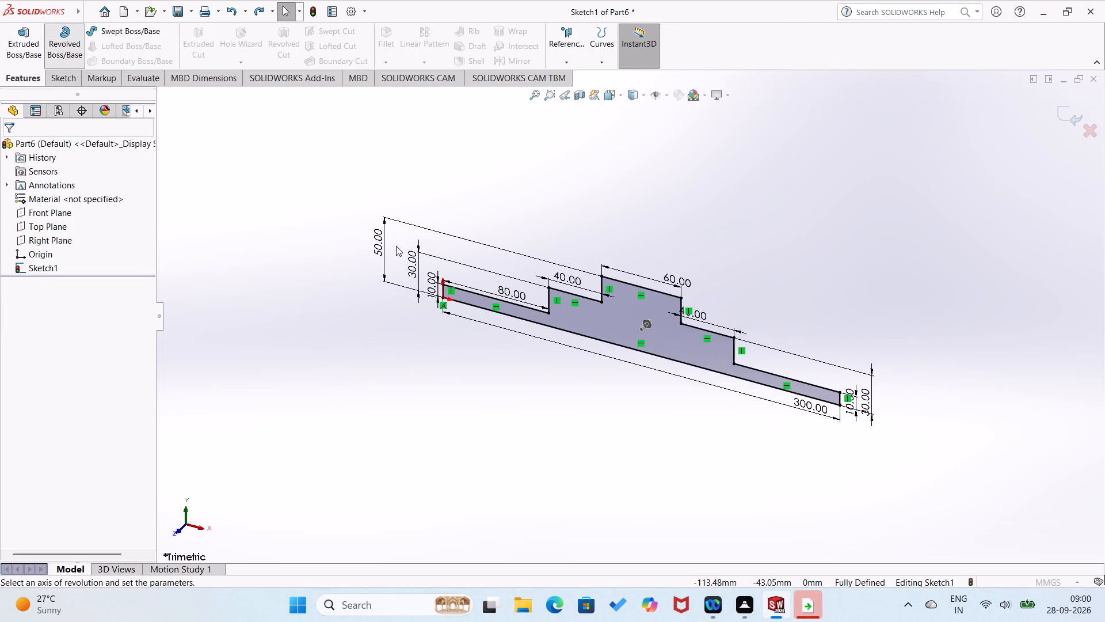
pyautogui.click(593, 340)
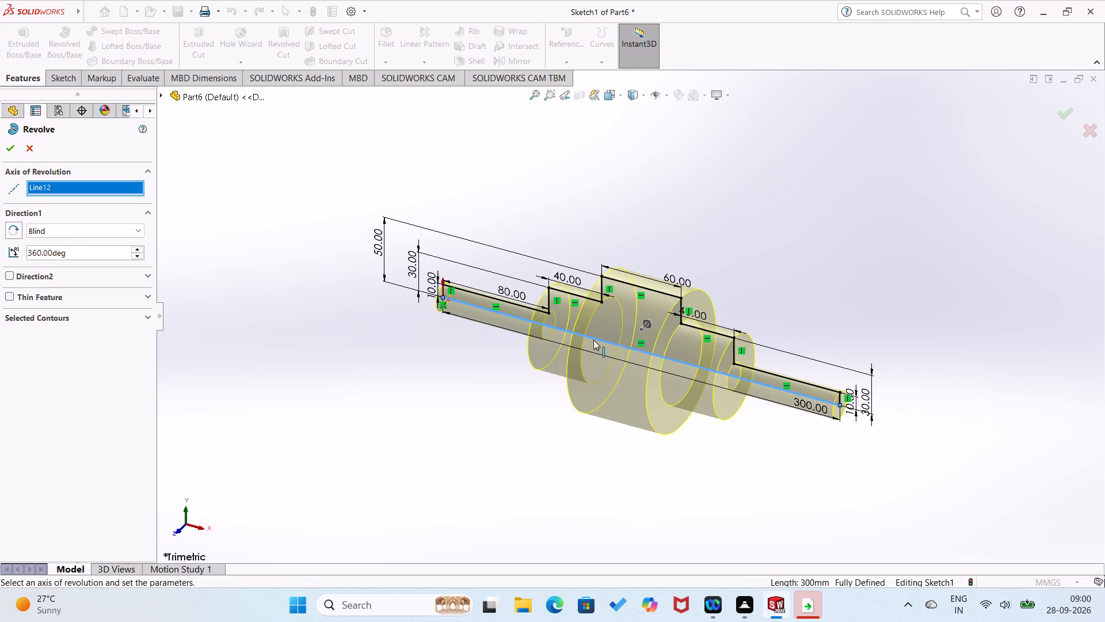
pyautogui.click(13, 147)
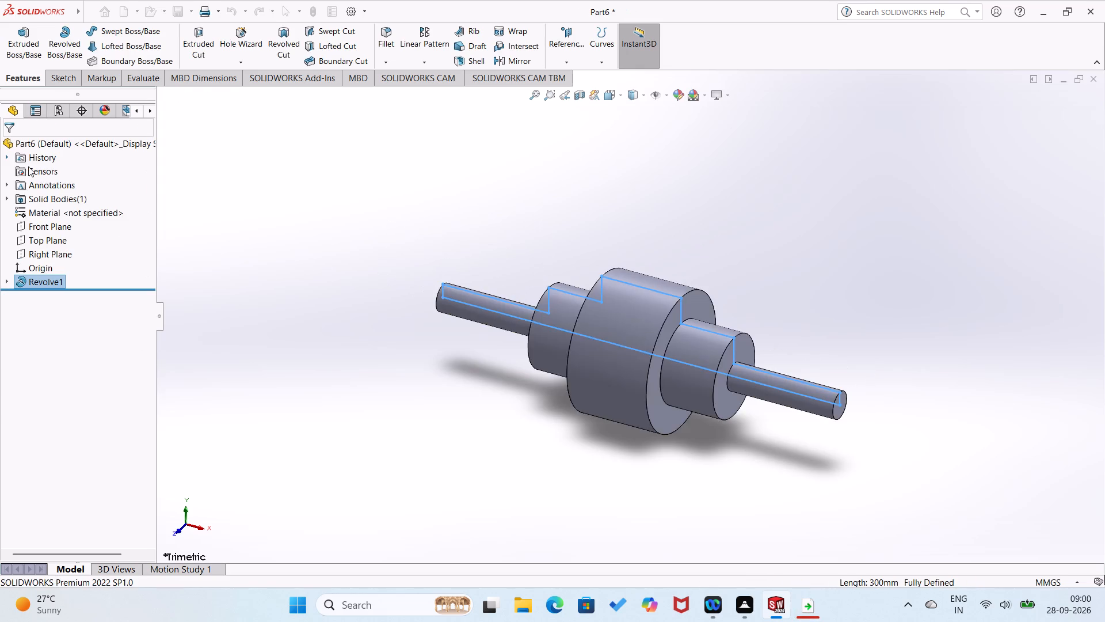
# Close the stepped shaft part without saving its changes.
pyautogui.click(253, 325)
pyautogui.moveTo(356, 401); pyautogui.dragTo(519, 376, button='middle')
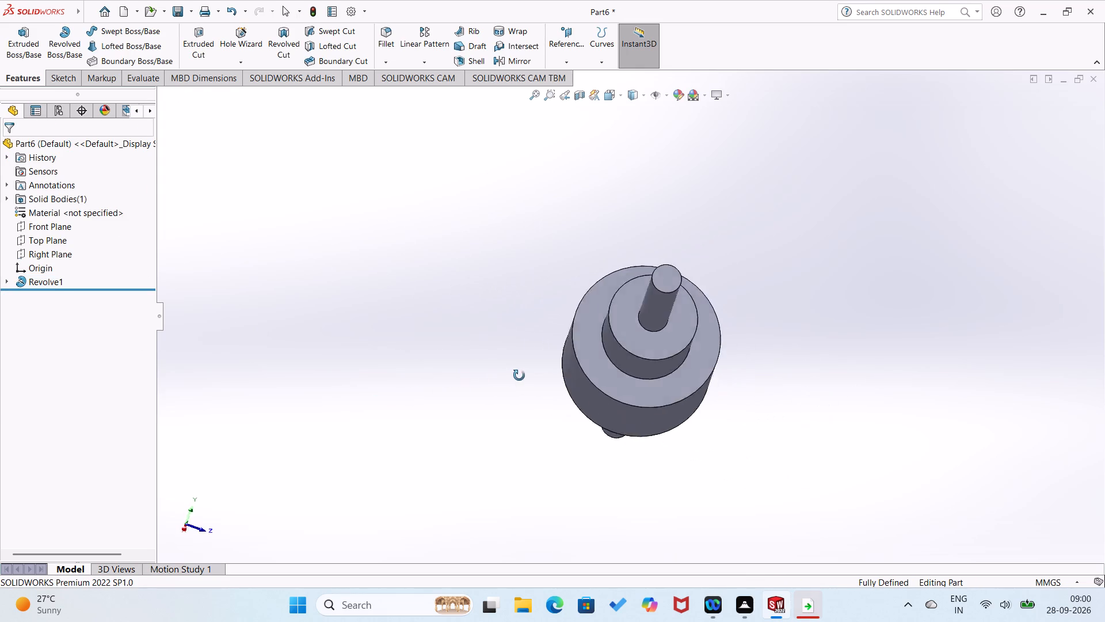
pyautogui.moveTo(519, 376); pyautogui.dragTo(811, 358, button='middle')
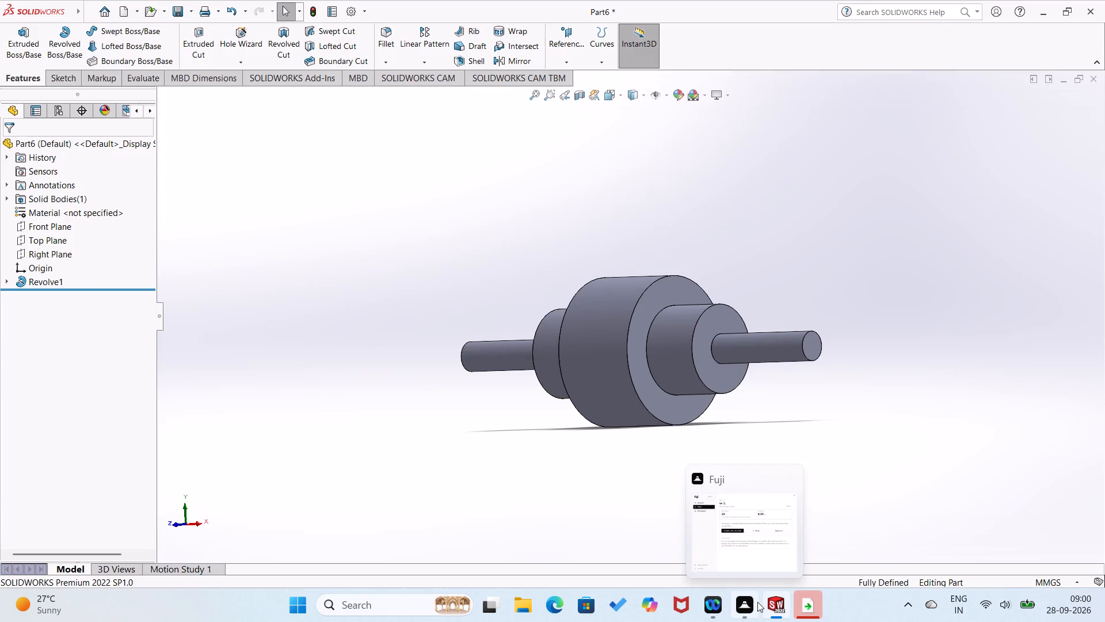
pyautogui.click(1094, 74)
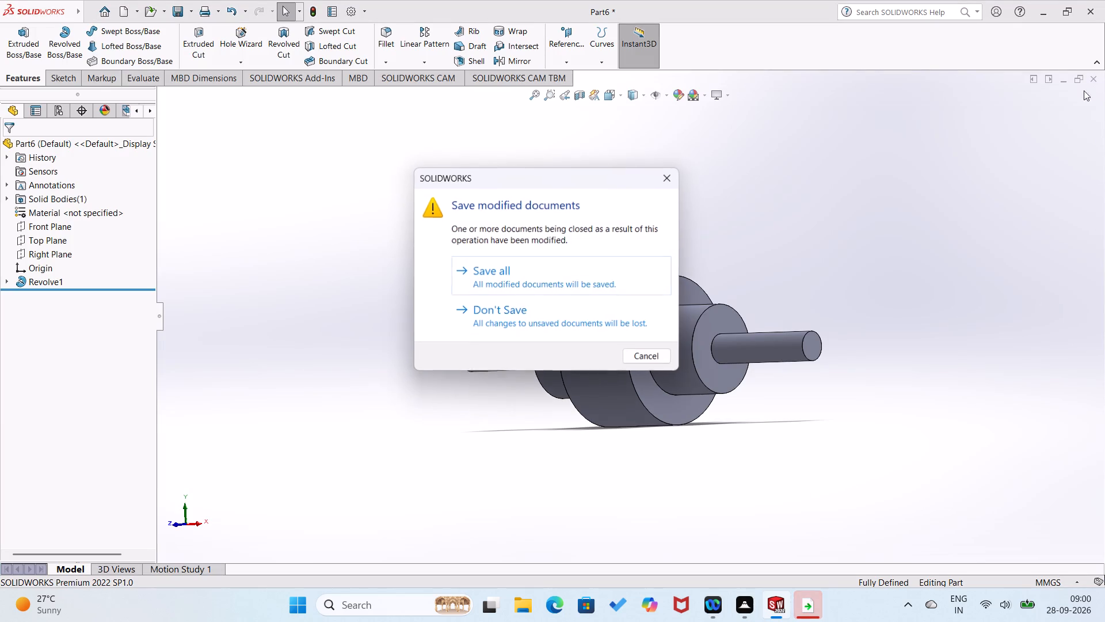
pyautogui.click(515, 324)
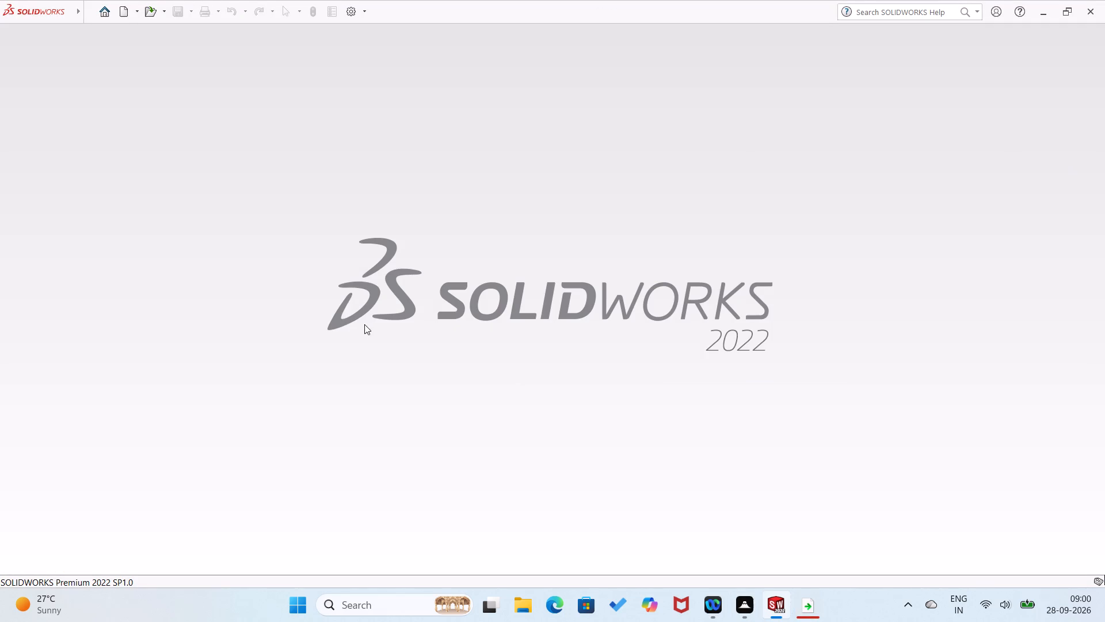
# Create a new part and start a sketch on the Front Plane.
pyautogui.click(105, 6)
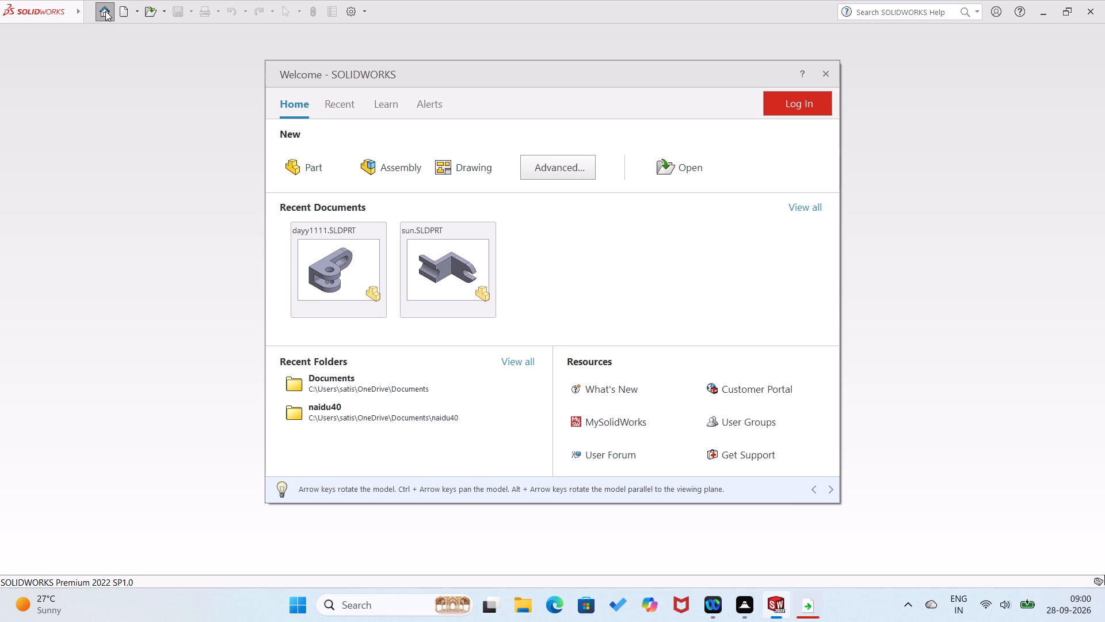
pyautogui.click(308, 167)
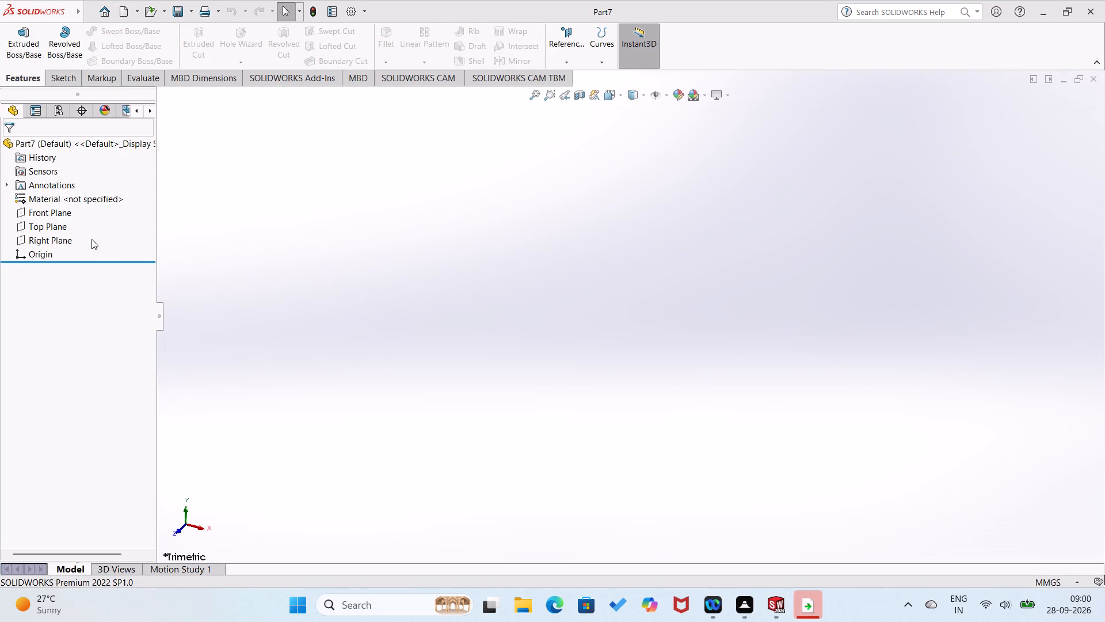
pyautogui.click(57, 212)
pyautogui.click(66, 196)
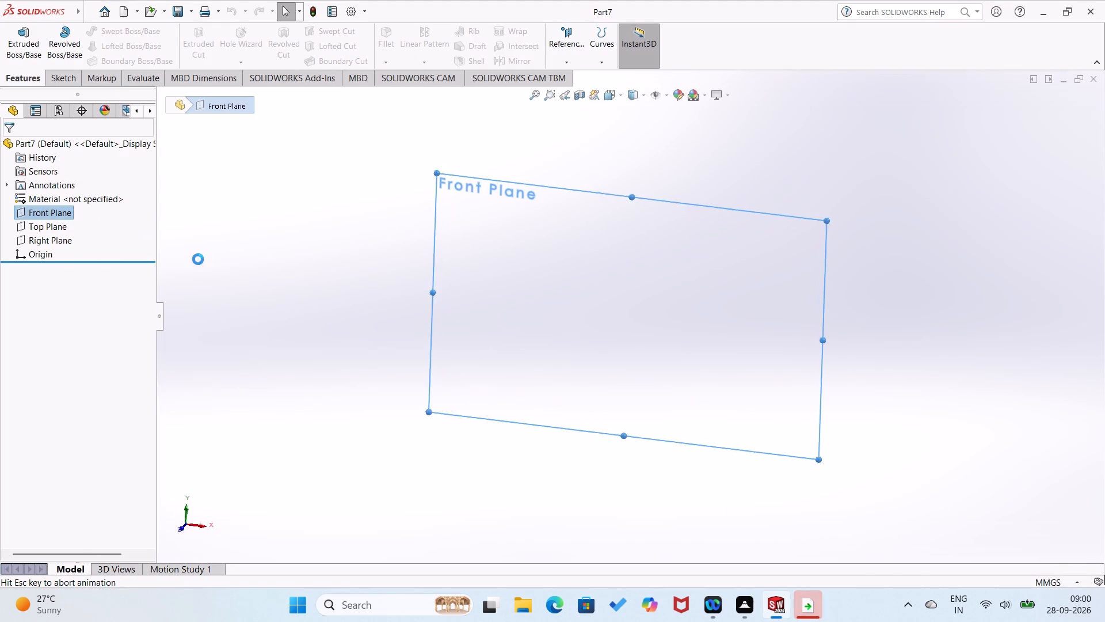
# Sketch a horizontal line about 190 mm long from the origin and make it construction geometry.
pyautogui.moveTo(732, 360); pyautogui.dragTo(576, 367, button='right')
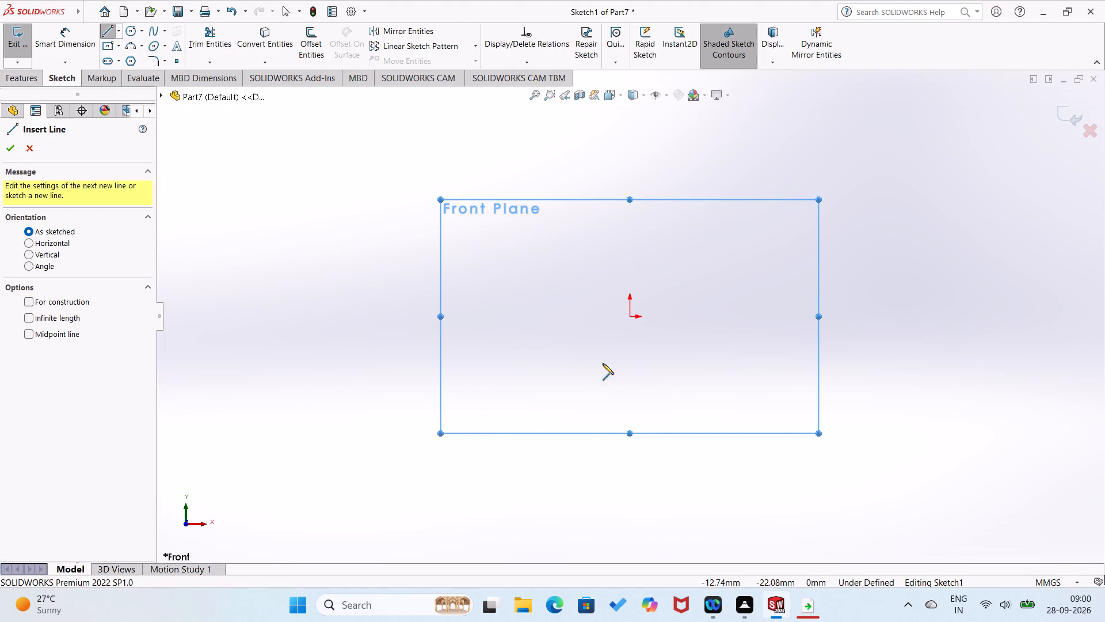
pyautogui.click(632, 316)
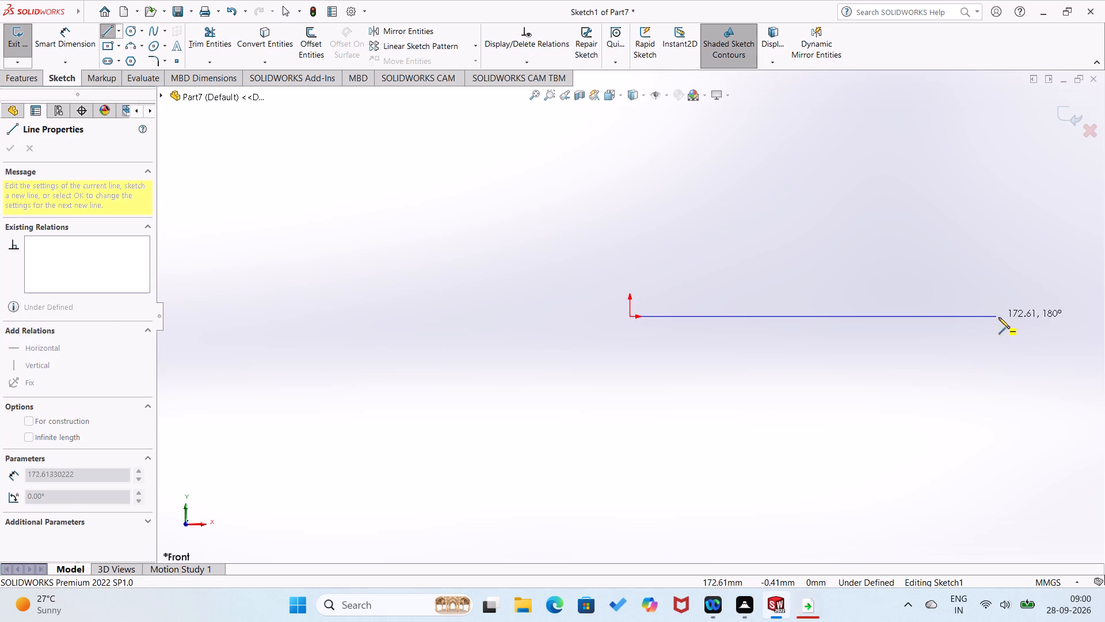
pyautogui.click(1033, 316)
pyautogui.rightClick(1028, 325)
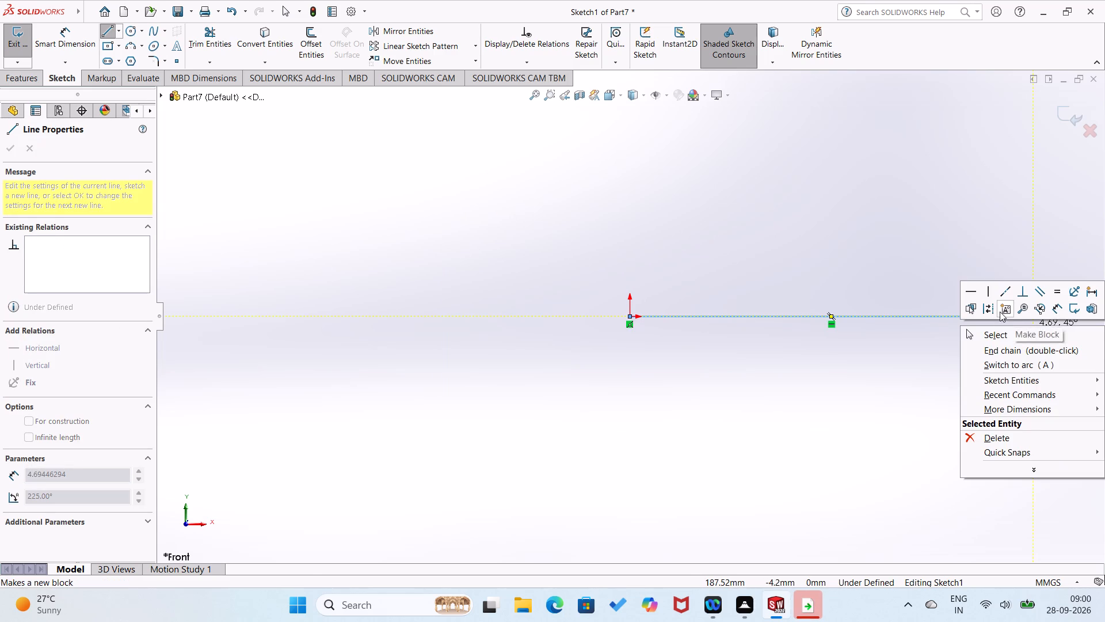
pyautogui.click(989, 311)
# Sketch connected lines from the origin: up about 38 mm, across about 33 mm, then around a raised collar about 23 mm wide and 14 mm high.
pyautogui.moveTo(760, 387); pyautogui.dragTo(563, 364, button='right')
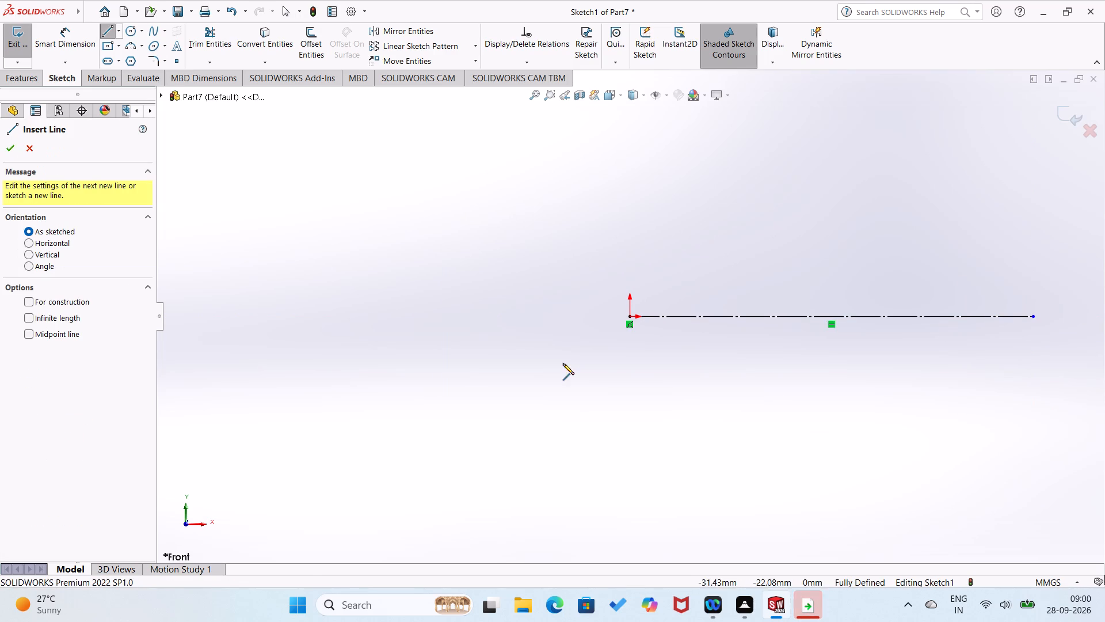
pyautogui.click(628, 317)
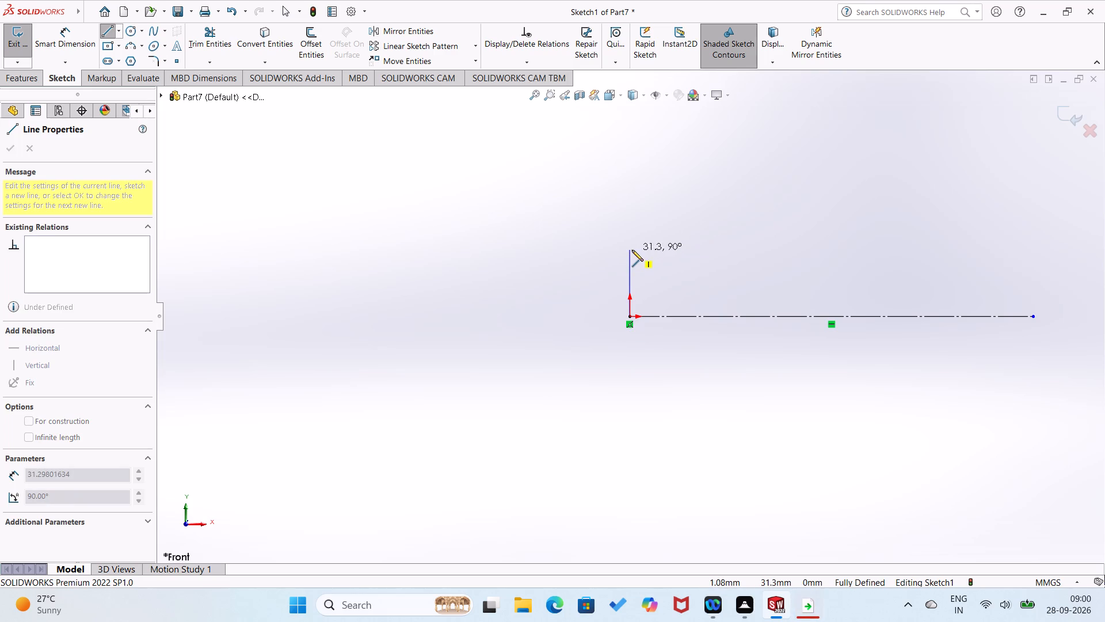
pyautogui.click(628, 236)
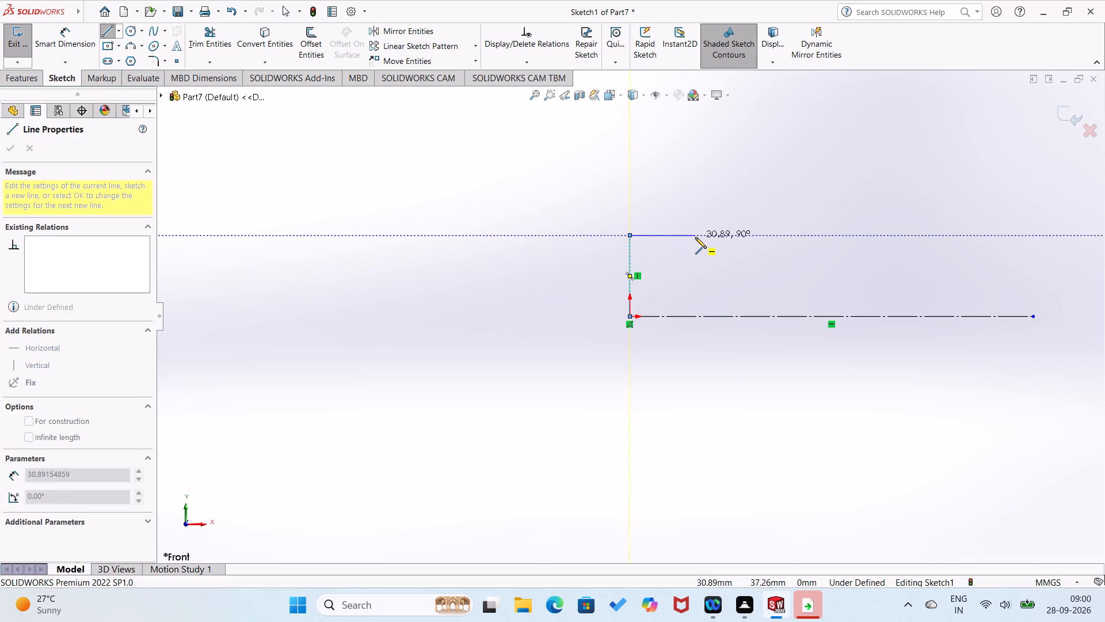
pyautogui.click(702, 237)
pyautogui.click(700, 206)
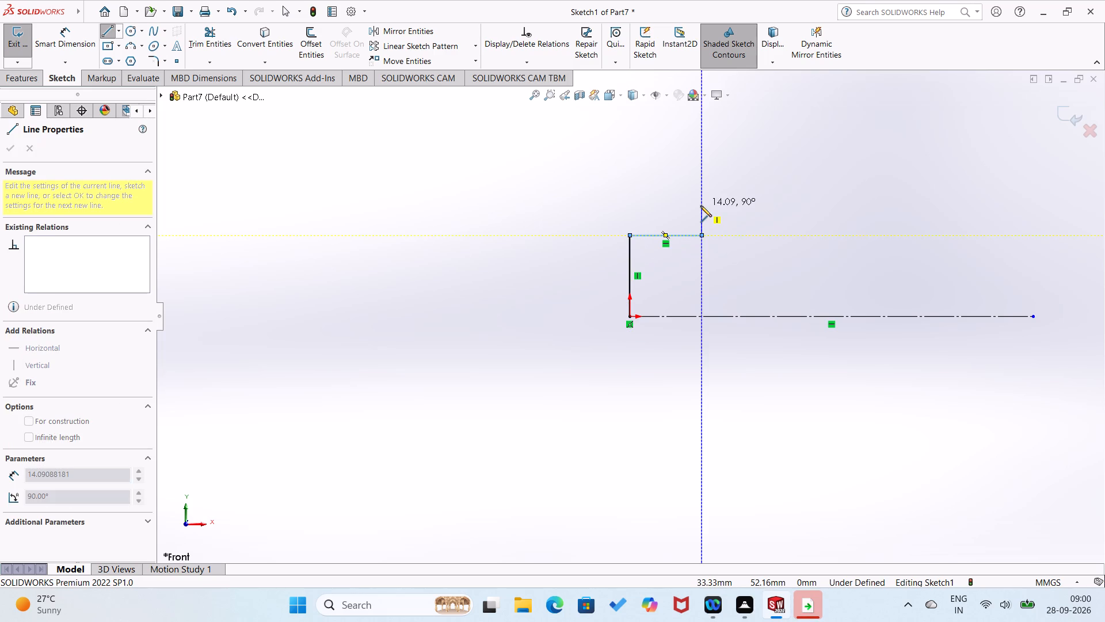
pyautogui.click(750, 207)
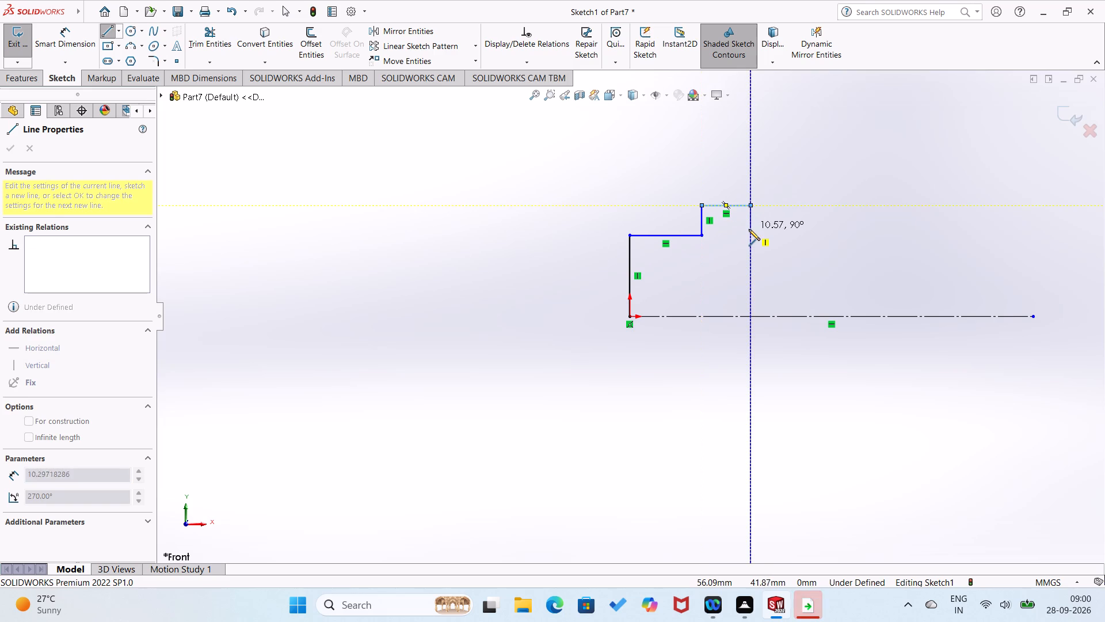
pyautogui.click(749, 235)
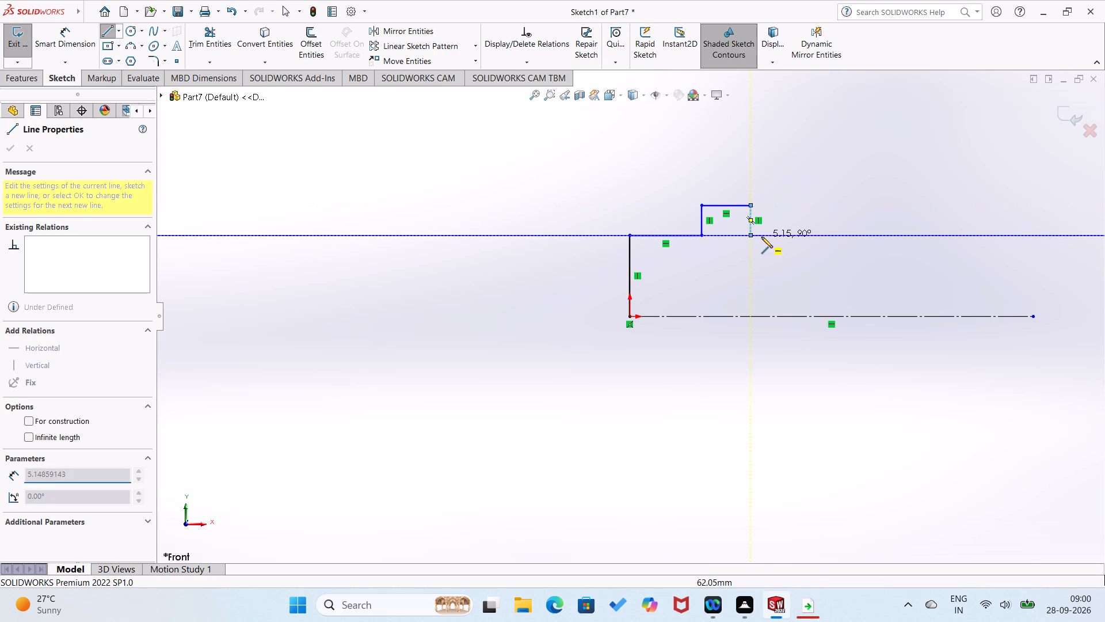
# Continue the profile through five small descending steps, drop to the centreline about 175 mm from the origin, and close it at the origin.
pyautogui.click(772, 237)
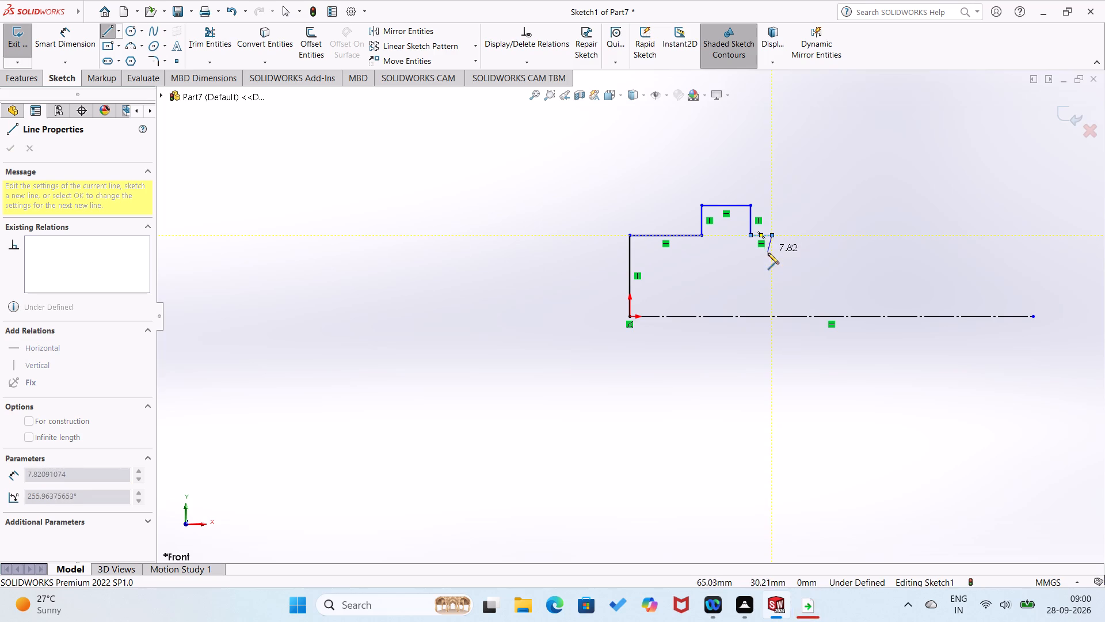
pyautogui.click(772, 249)
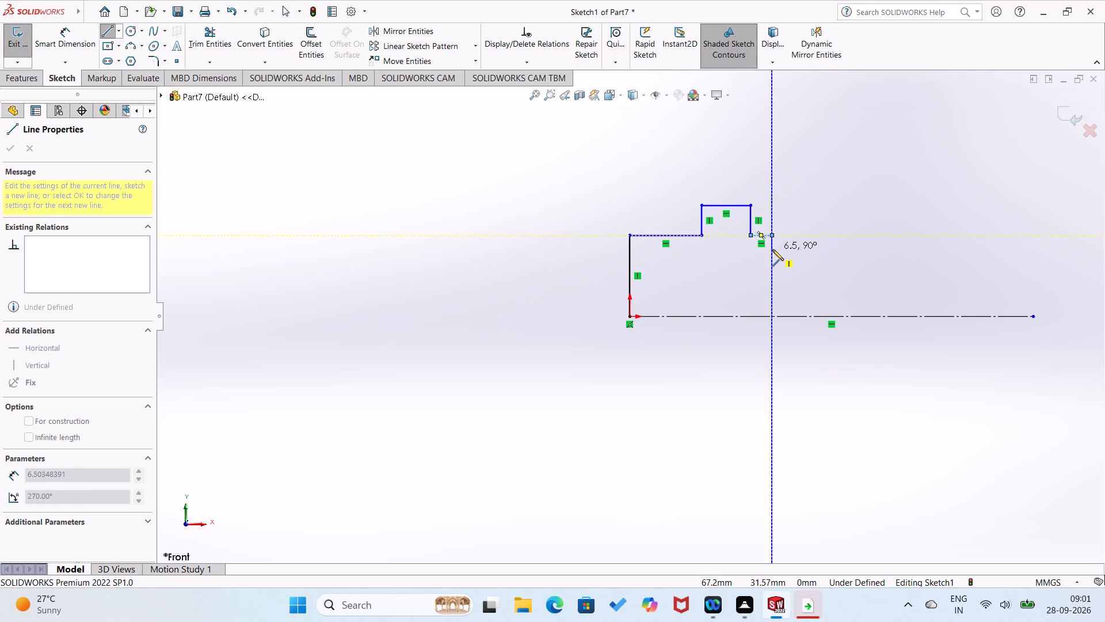
pyautogui.click(795, 249)
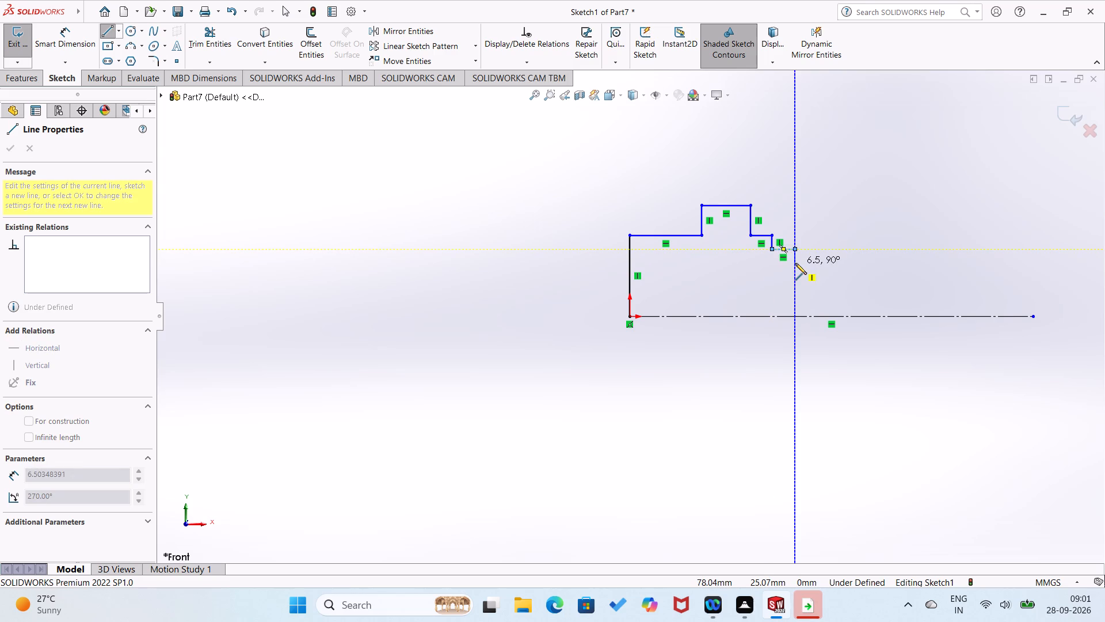
pyautogui.click(795, 263)
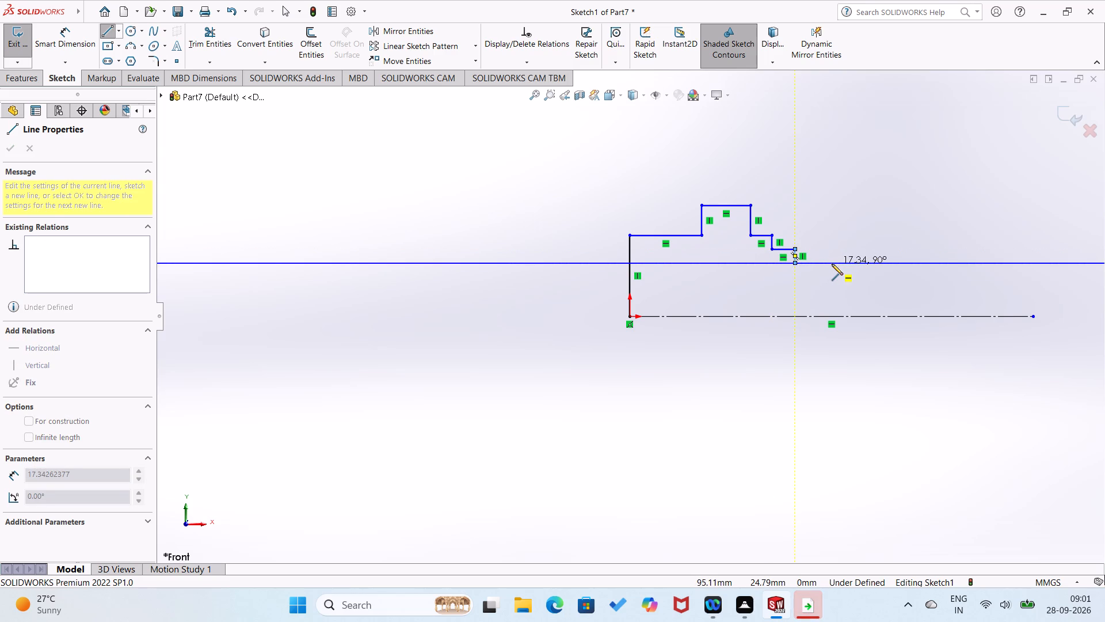
pyautogui.click(841, 264)
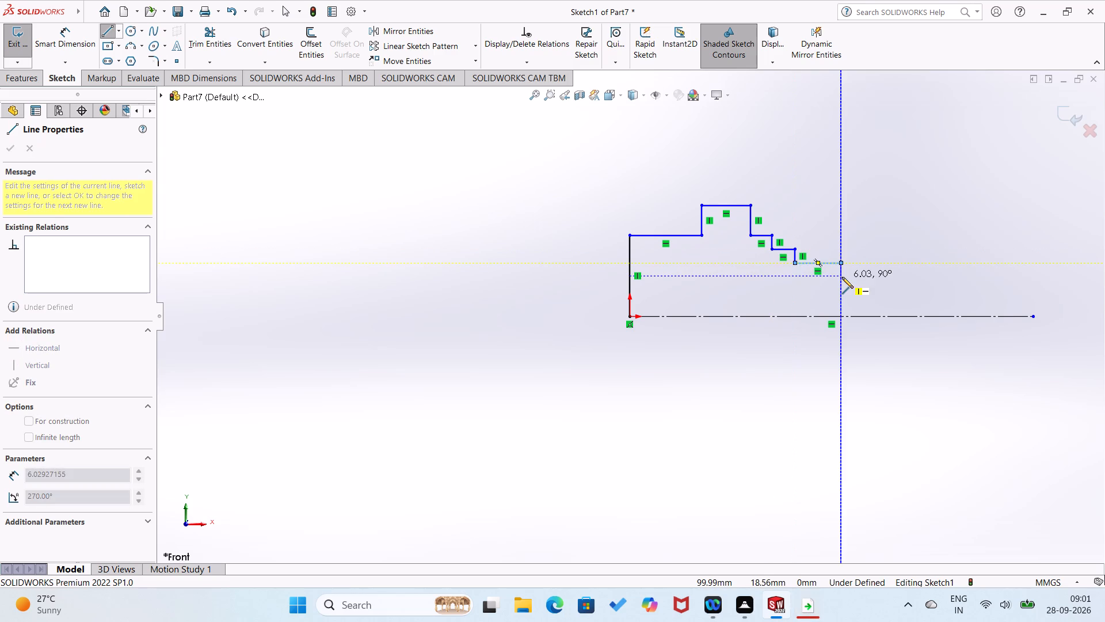
pyautogui.click(842, 277)
pyautogui.click(884, 277)
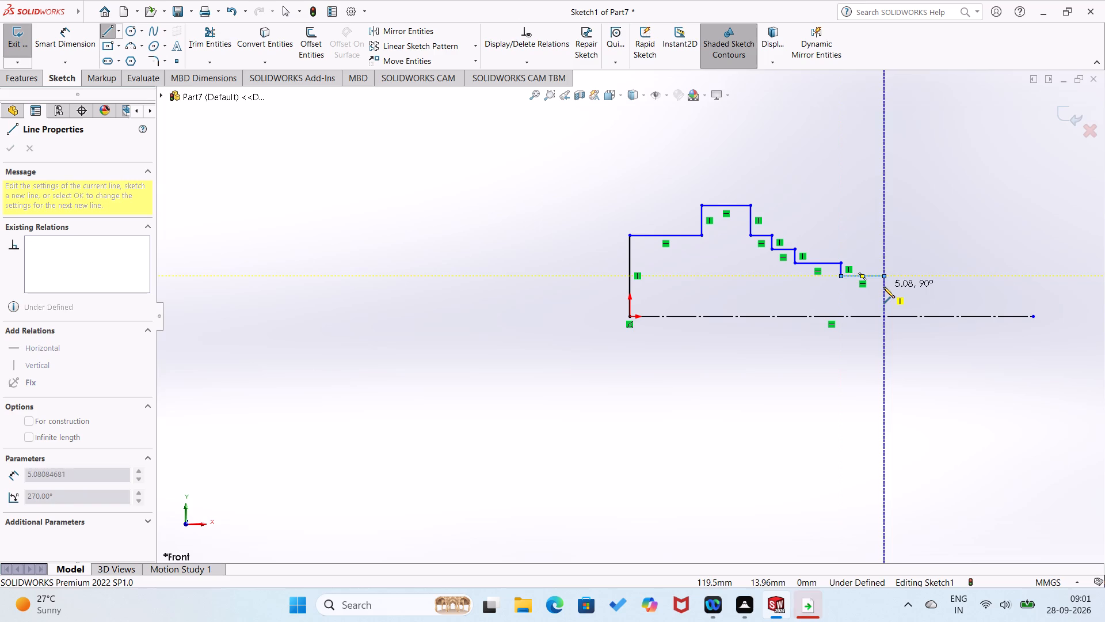
pyautogui.click(883, 287)
pyautogui.click(921, 288)
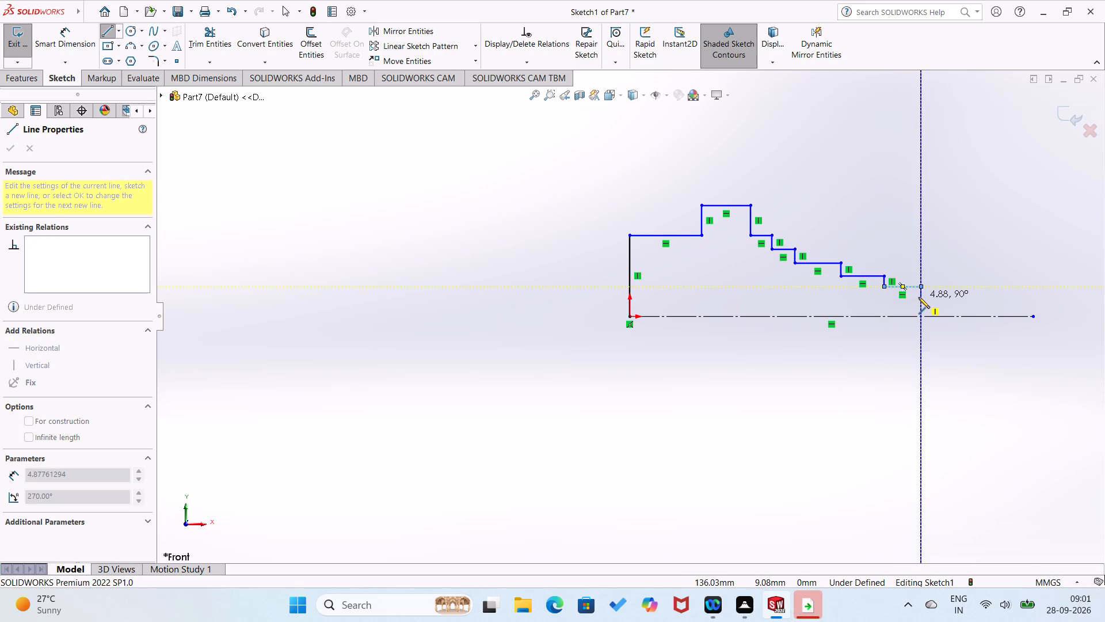
pyautogui.click(919, 297)
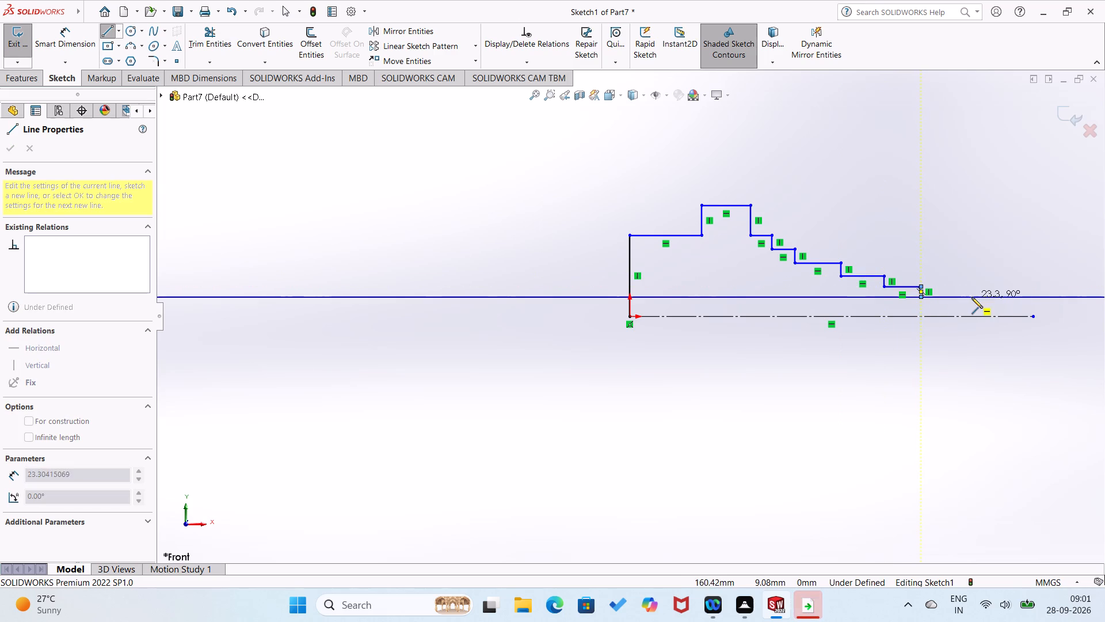
pyautogui.click(1003, 297)
pyautogui.click(1001, 315)
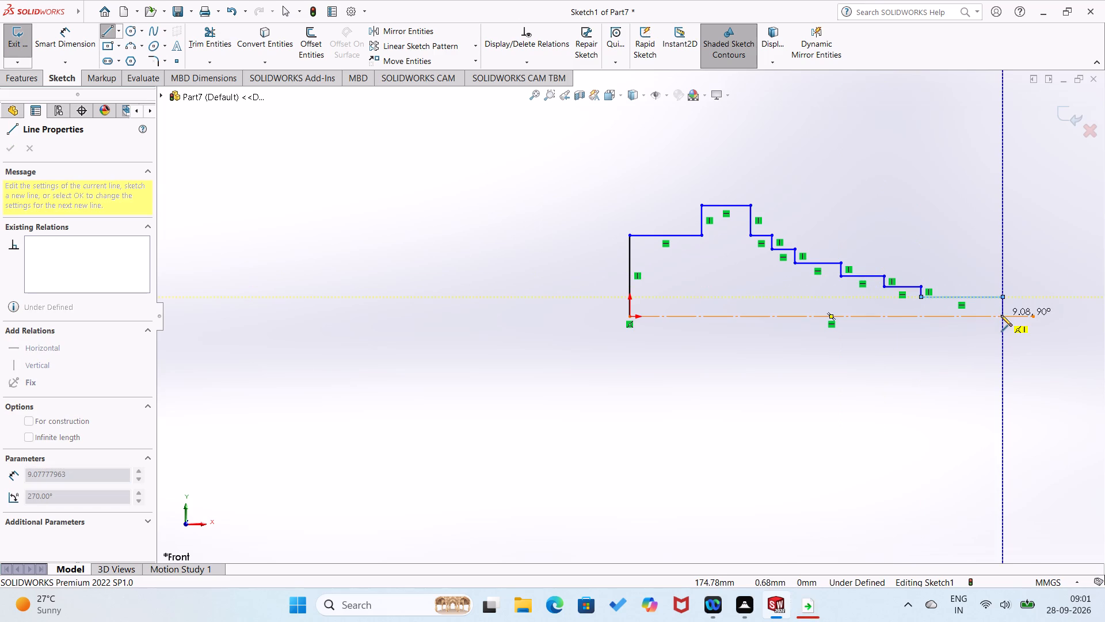
pyautogui.click(630, 315)
# Dimension the vertical line at the origin as 25 mm.
pyautogui.moveTo(591, 418); pyautogui.dragTo(574, 263, button='right')
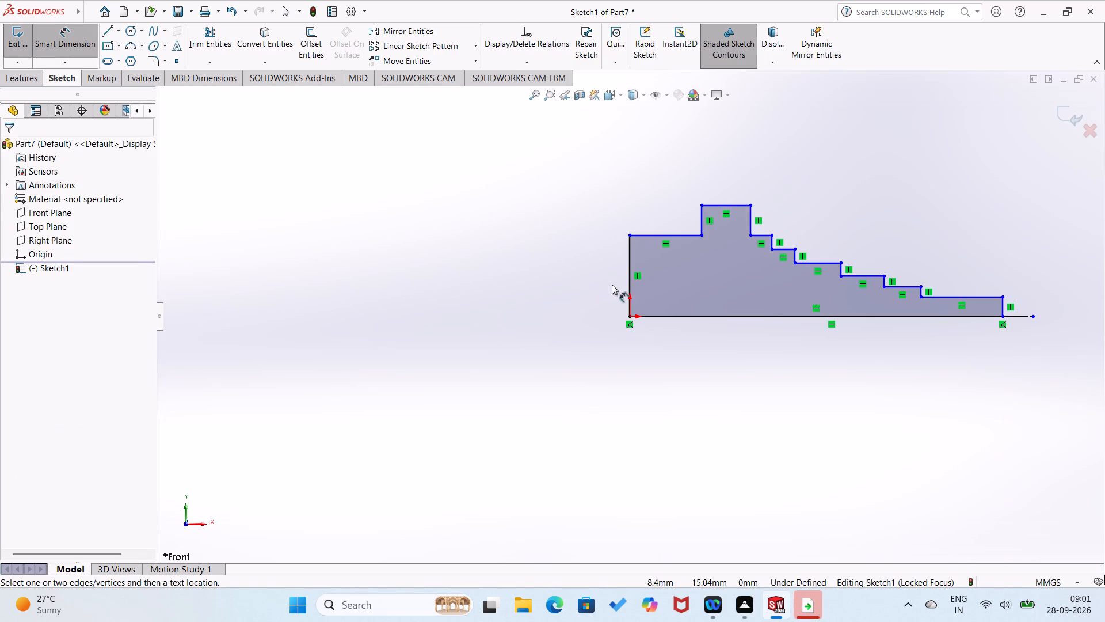
pyautogui.click(627, 285)
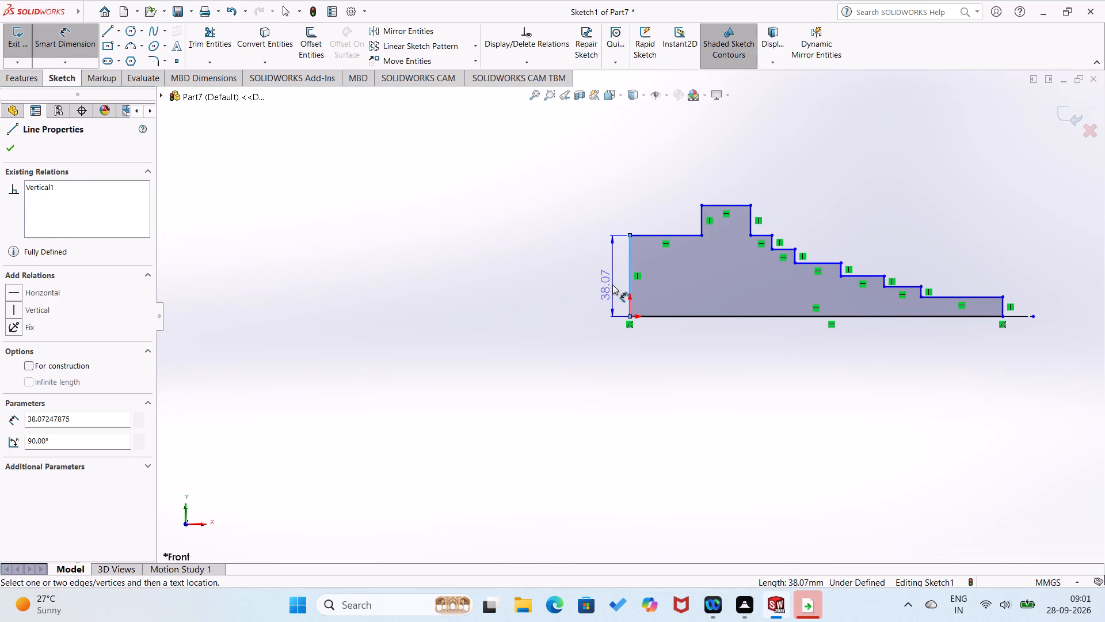
pyautogui.click(612, 285)
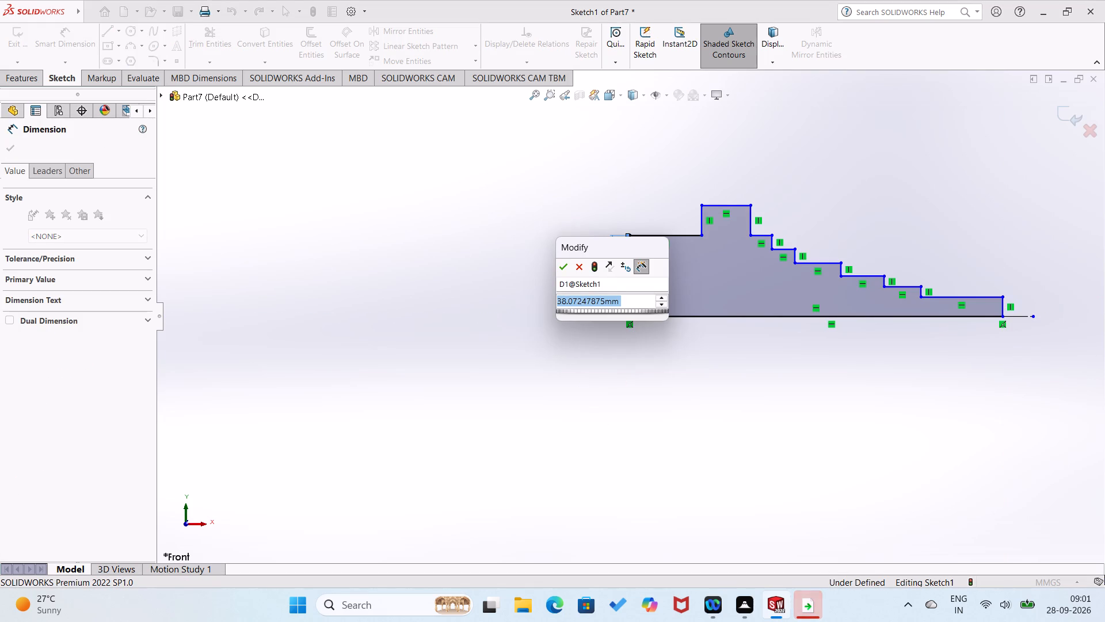
pyautogui.write('20')
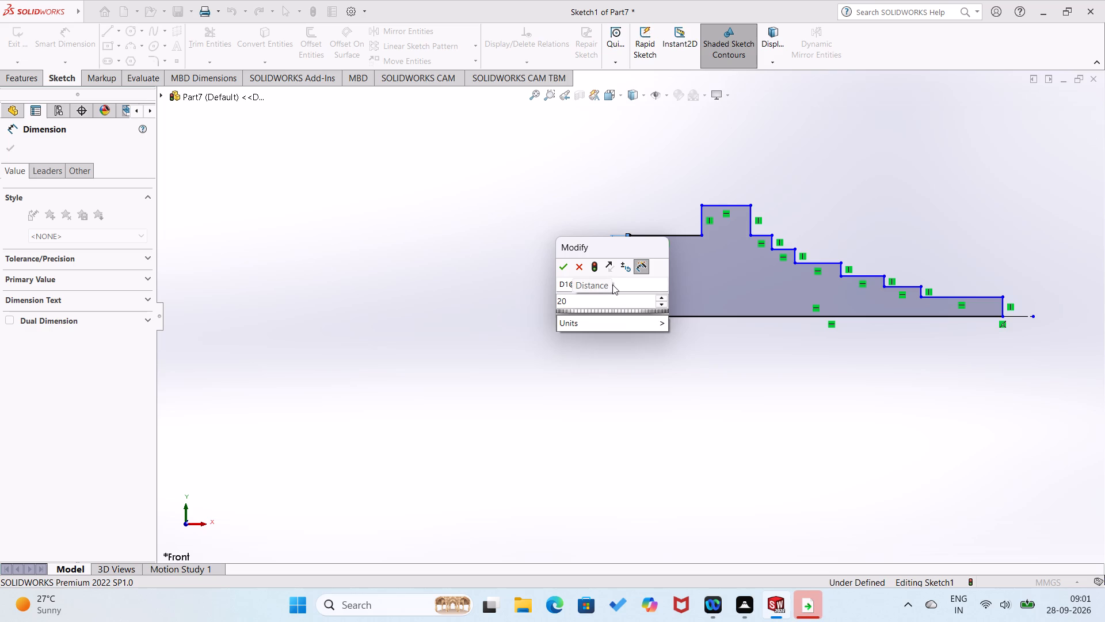
pyautogui.press('BackSpace')
pyautogui.press('5')
pyautogui.press('Return')
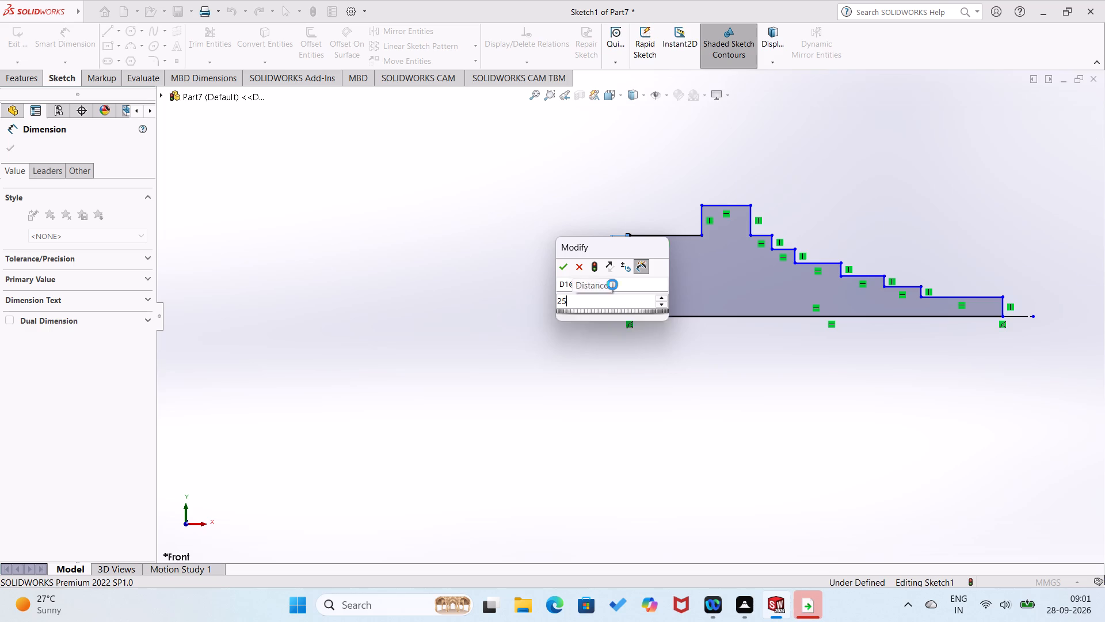
pyautogui.click(587, 343)
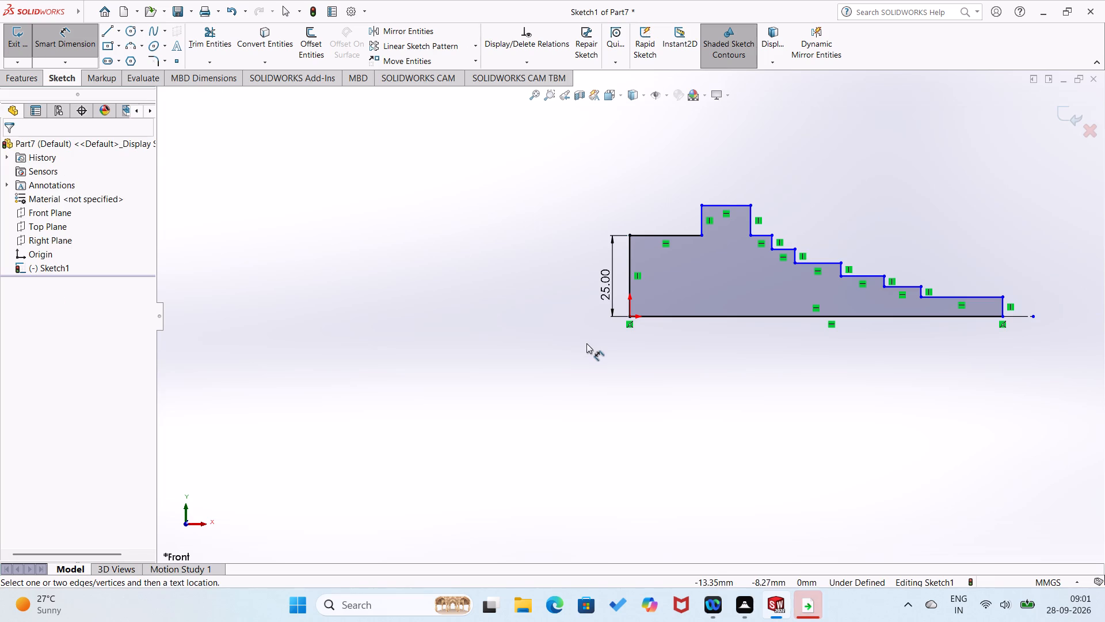
# Dimension the horizontal line between the origin-end vertical and the raised collar as 40 mm.
pyautogui.click(663, 235)
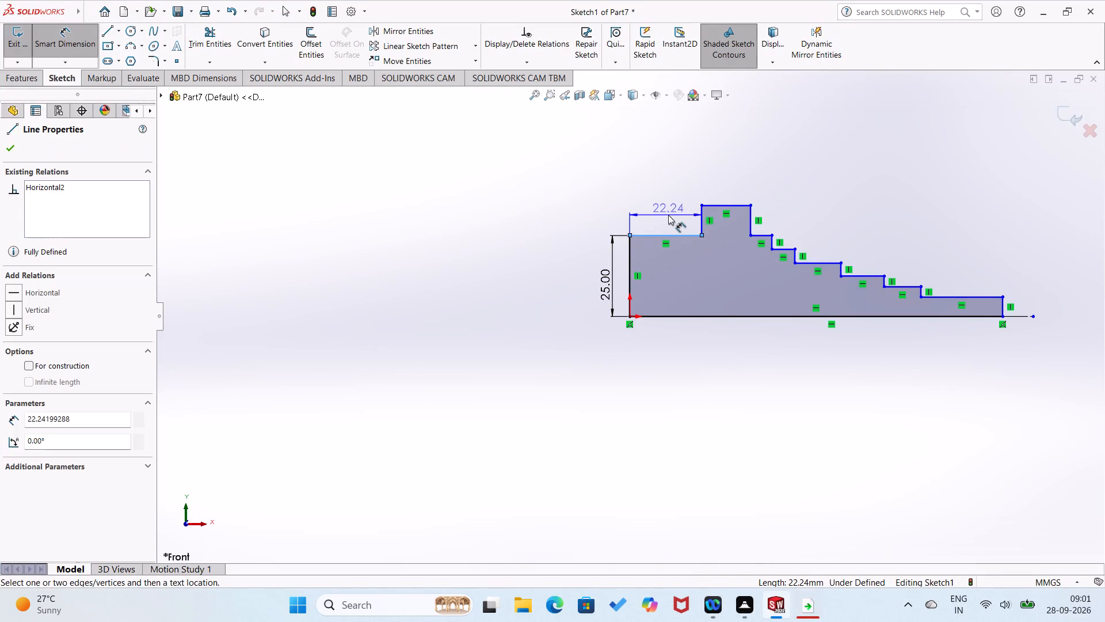
pyautogui.click(668, 215)
pyautogui.write('40')
pyautogui.press('Return')
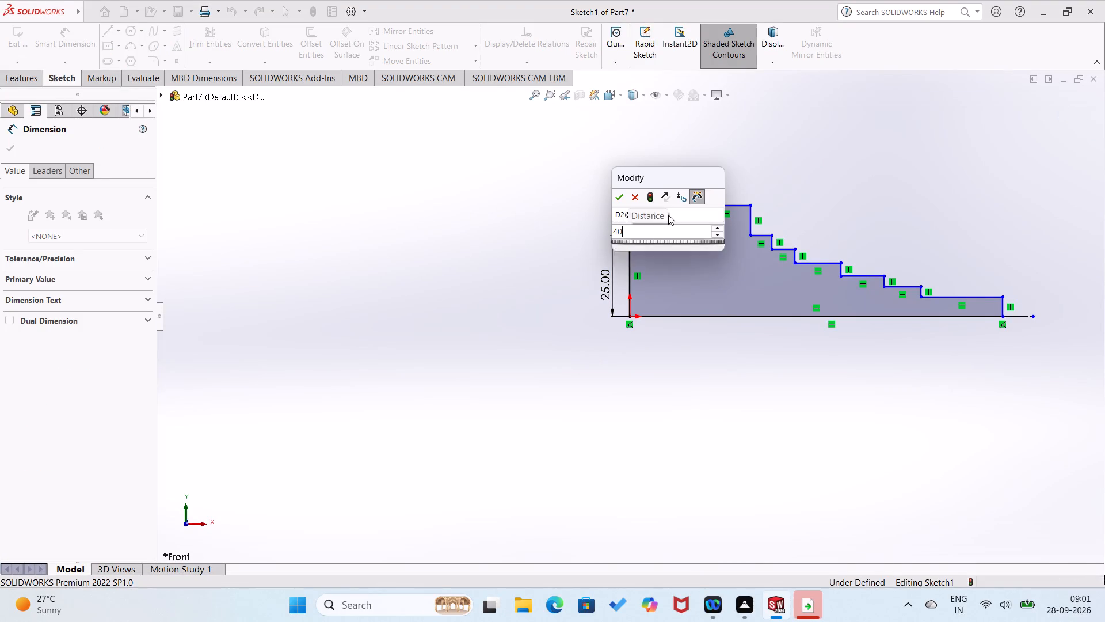
pyautogui.click(559, 275)
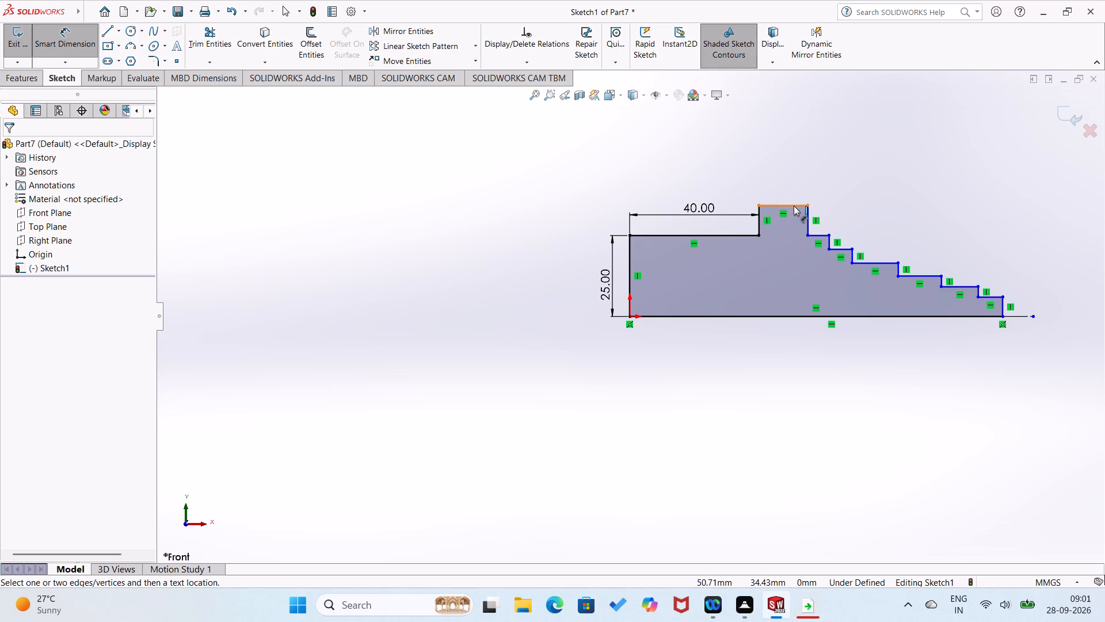
# Dimension the top horizontal line of the raised collar as 20 mm.
pyautogui.click(794, 206)
pyautogui.click(794, 195)
pyautogui.write('20')
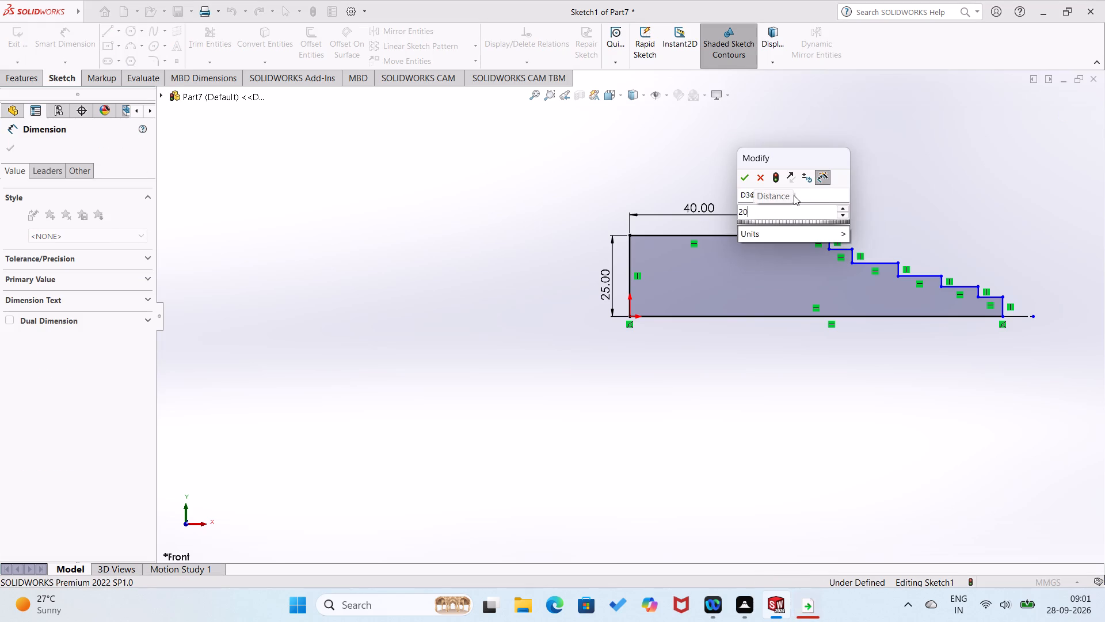
pyautogui.press('Return')
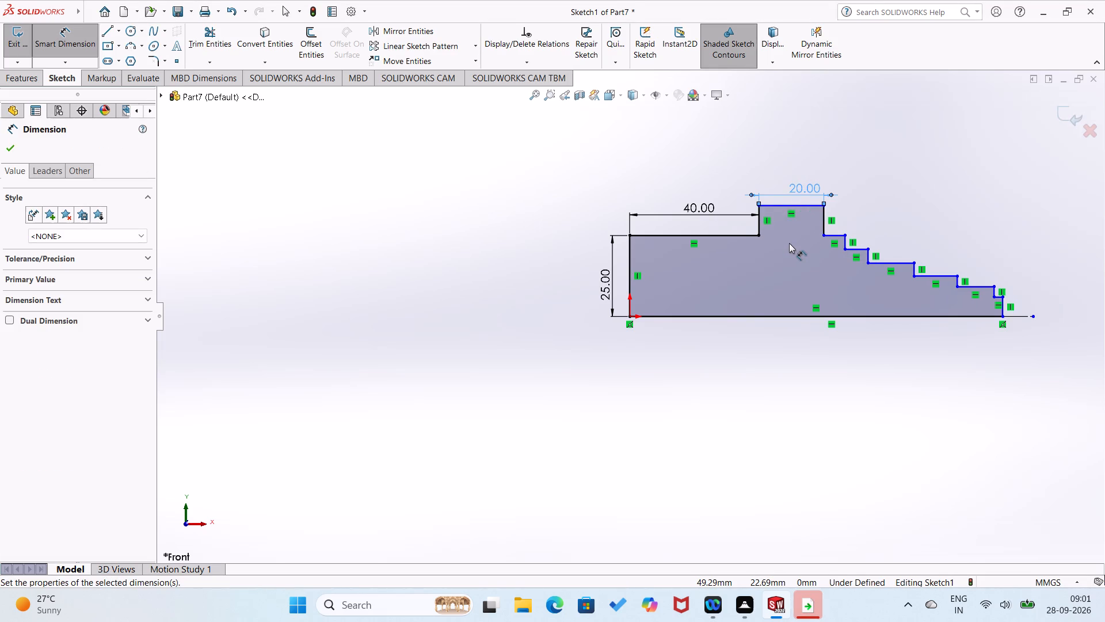
pyautogui.press('Escape')
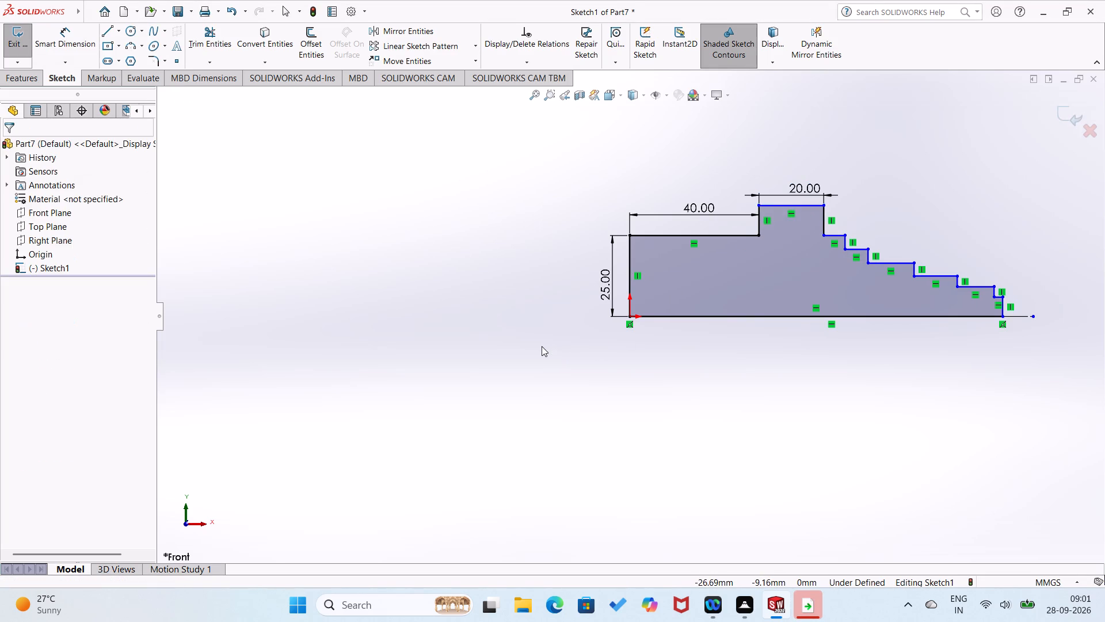
# Apply an Equal relation to the collar's top line and the six horizontal lines of the descending steps.
pyautogui.click(770, 204)
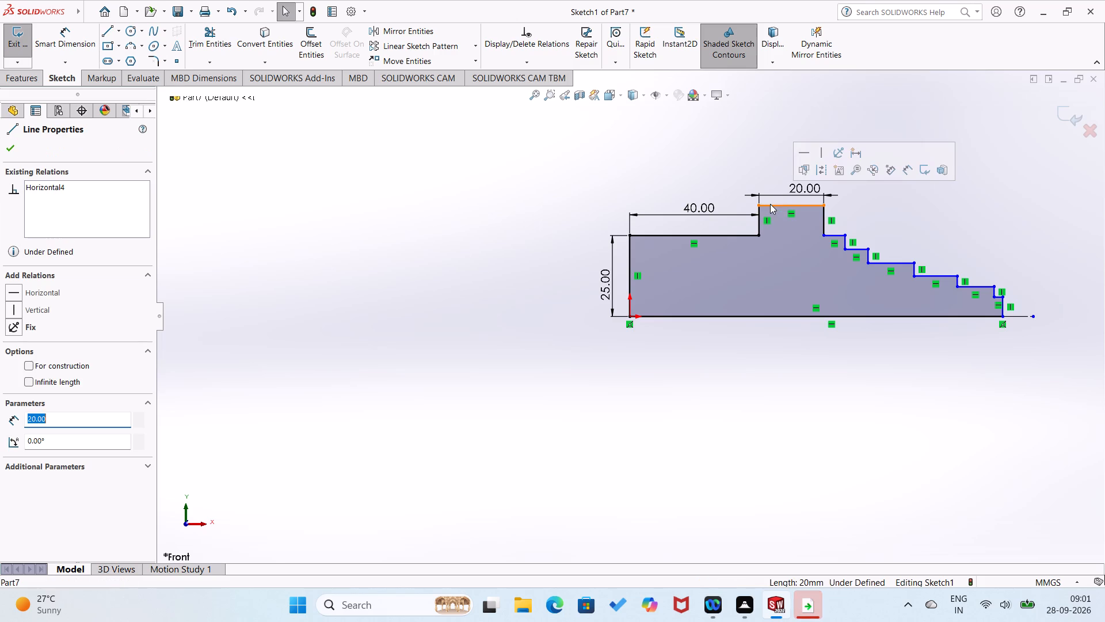
pyautogui.keyDown('ctrl'); pyautogui.click(837, 235); pyautogui.keyUp('ctrl')
pyautogui.keyDown('ctrl'); pyautogui.click(863, 249); pyautogui.keyUp('ctrl')
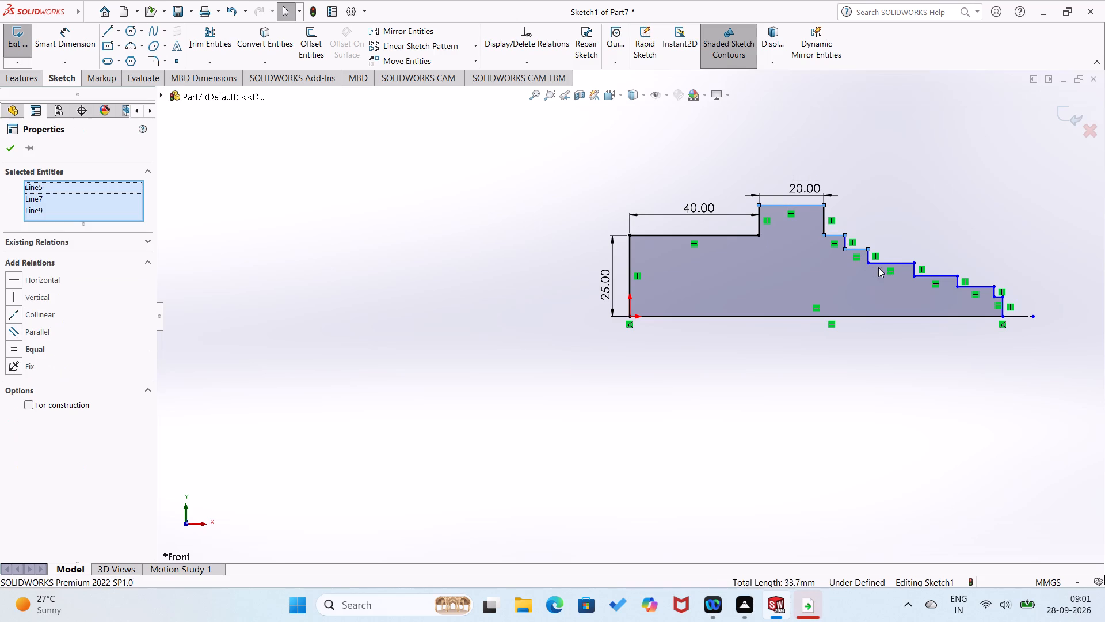
pyautogui.keyDown('ctrl'); pyautogui.click(896, 260); pyautogui.keyUp('ctrl')
pyautogui.keyDown('ctrl'); pyautogui.click(933, 277); pyautogui.keyUp('ctrl')
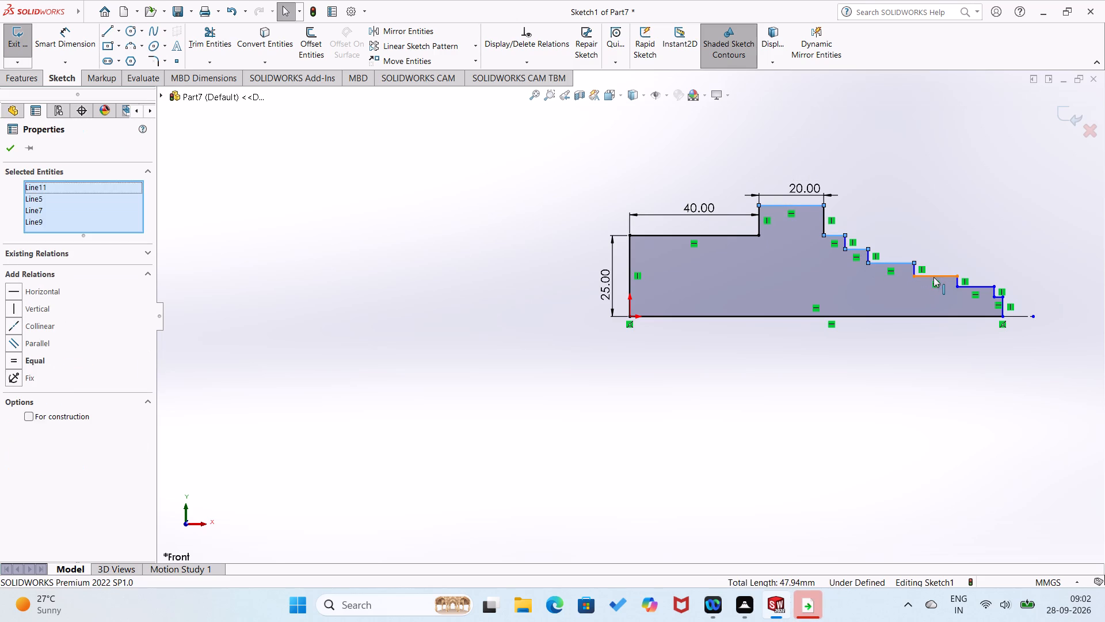
pyautogui.keyDown('ctrl'); pyautogui.click(978, 287); pyautogui.keyUp('ctrl')
pyautogui.keyDown('ctrl'); pyautogui.scroll(-4, 993, 295); pyautogui.keyUp('ctrl')
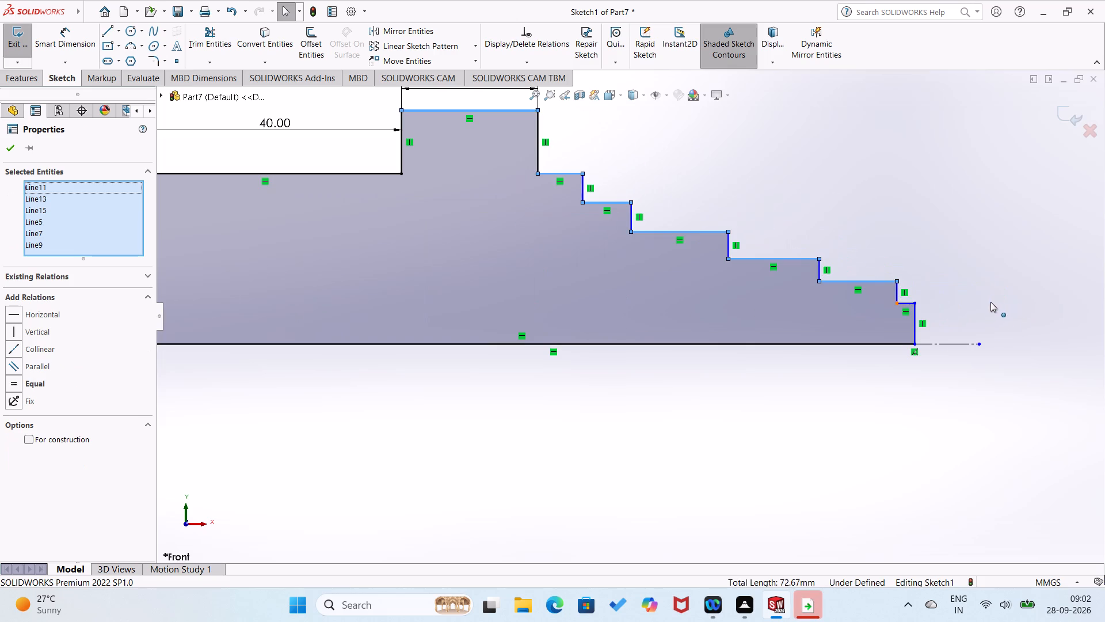
pyautogui.keyDown('ctrl'); pyautogui.click(909, 303); pyautogui.keyUp('ctrl')
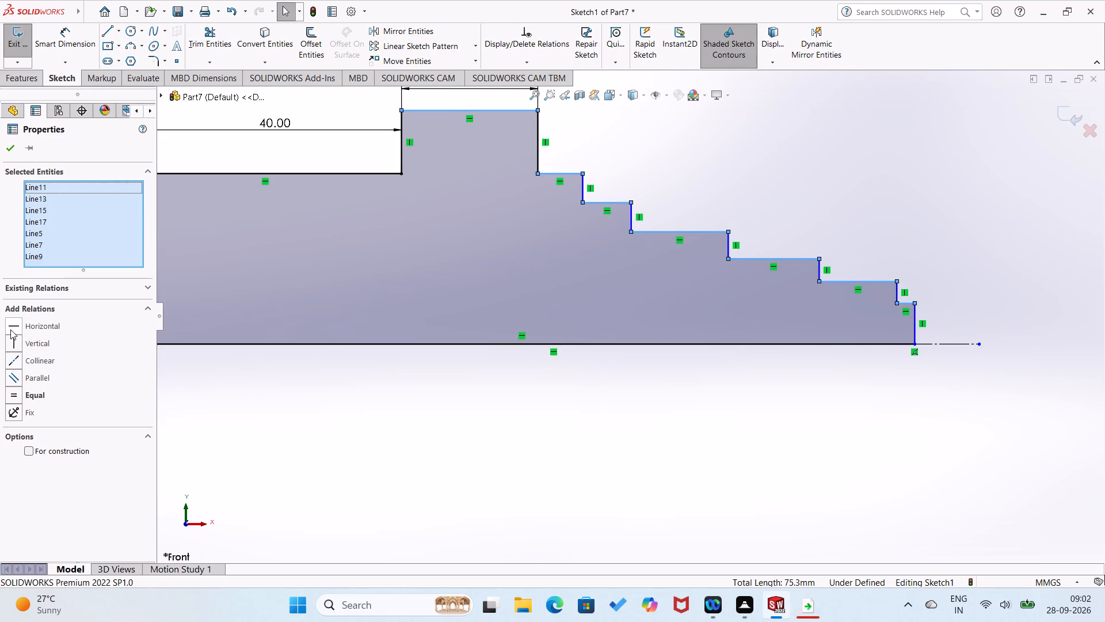
pyautogui.click(17, 393)
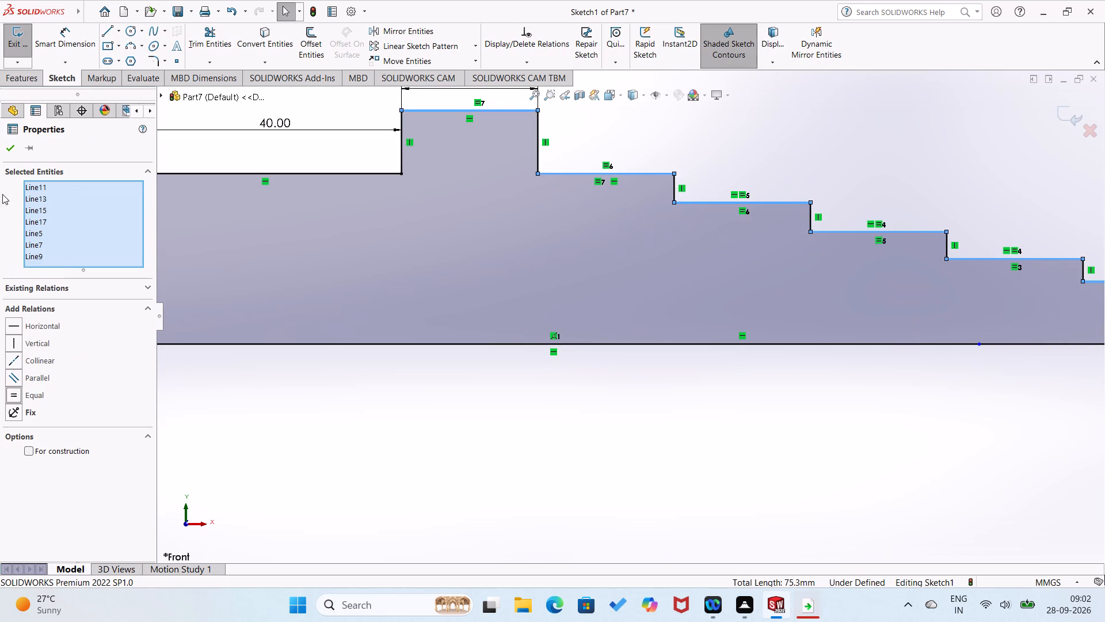
pyautogui.click(11, 152)
# Dimension the first step beside the collar at 50 mm above the bottom line of the profile.
pyautogui.scroll(4, 719, 374)
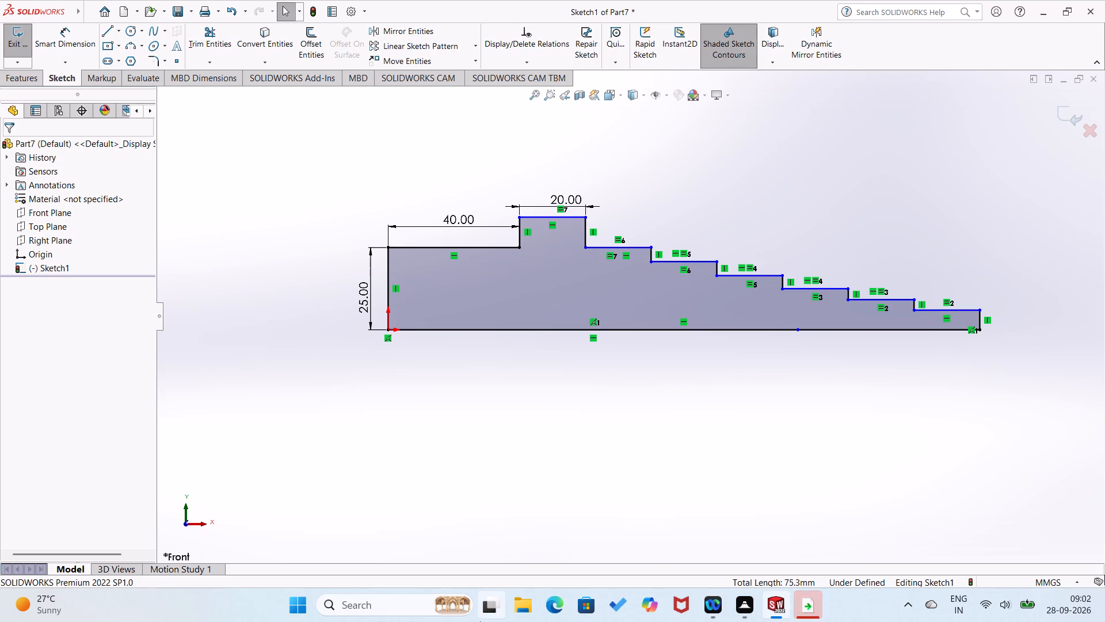
pyautogui.click(597, 370)
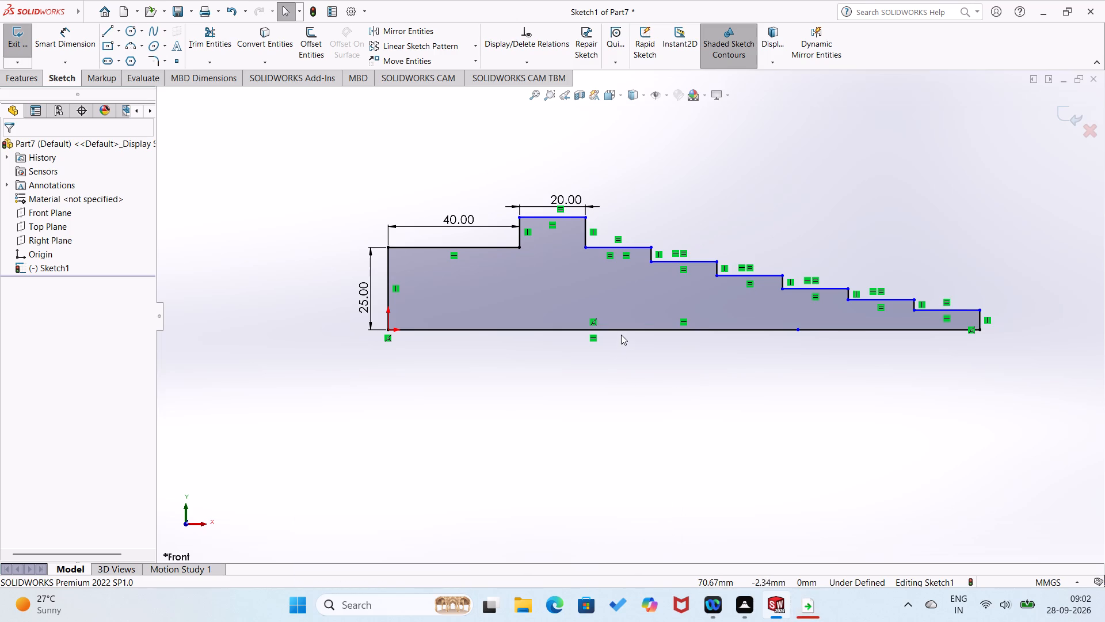
pyautogui.moveTo(600, 453); pyautogui.dragTo(595, 388, button='right')
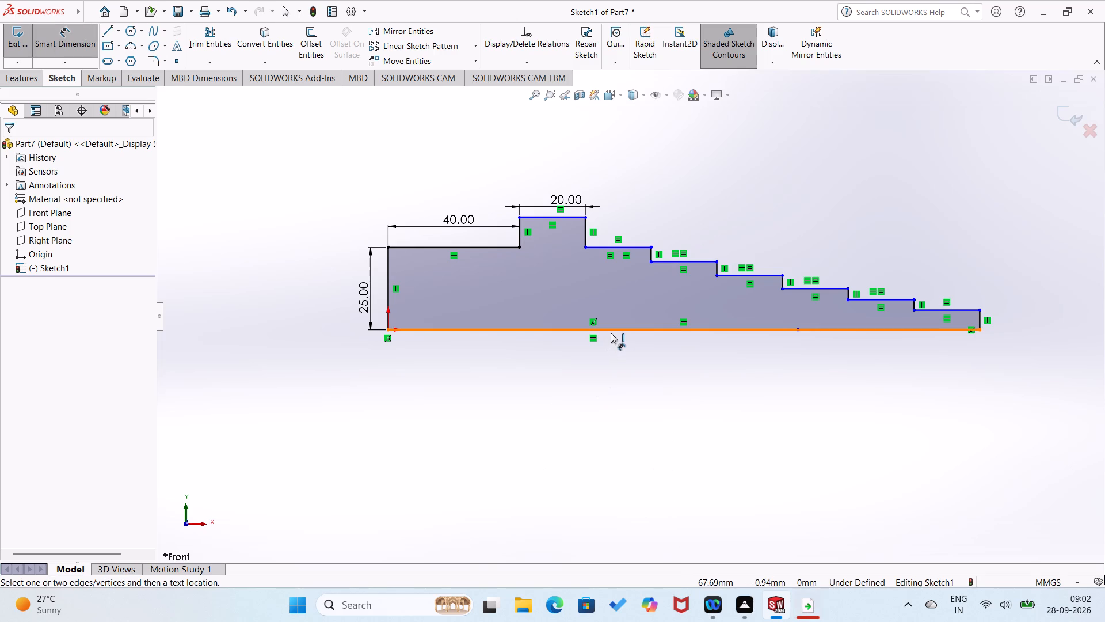
pyautogui.click(611, 333)
pyautogui.click(635, 246)
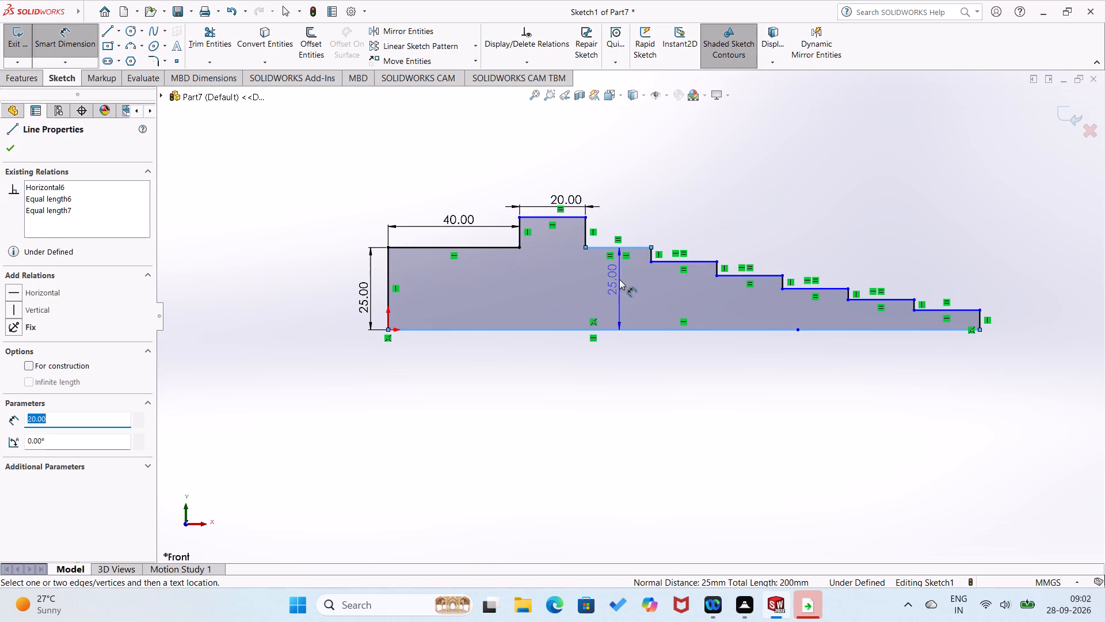
pyautogui.click(619, 279)
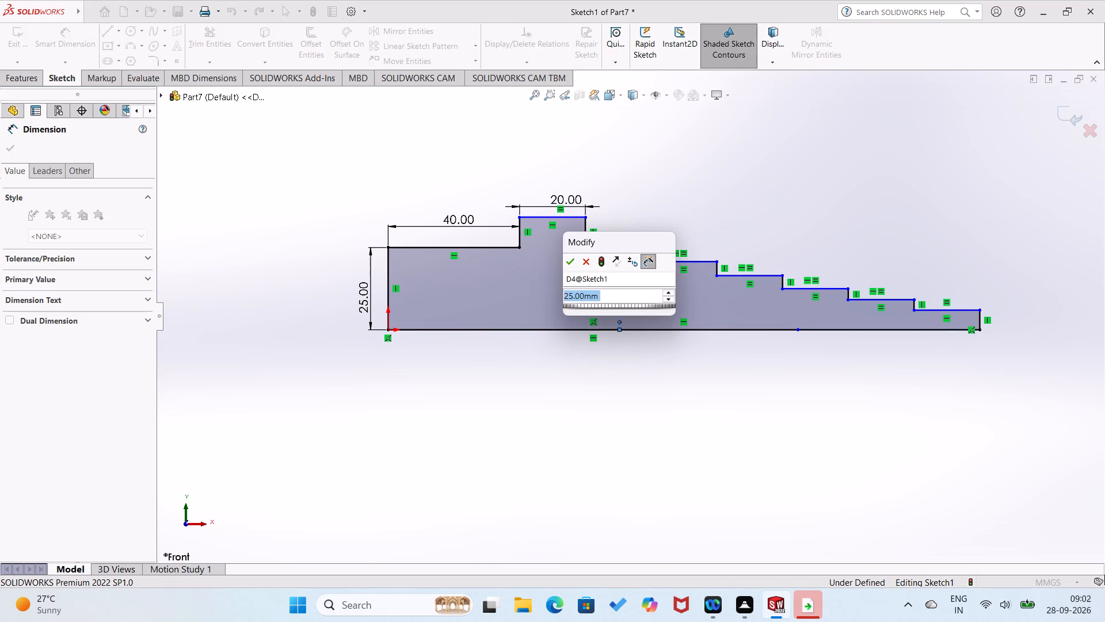
pyautogui.write('50')
pyautogui.press('Return')
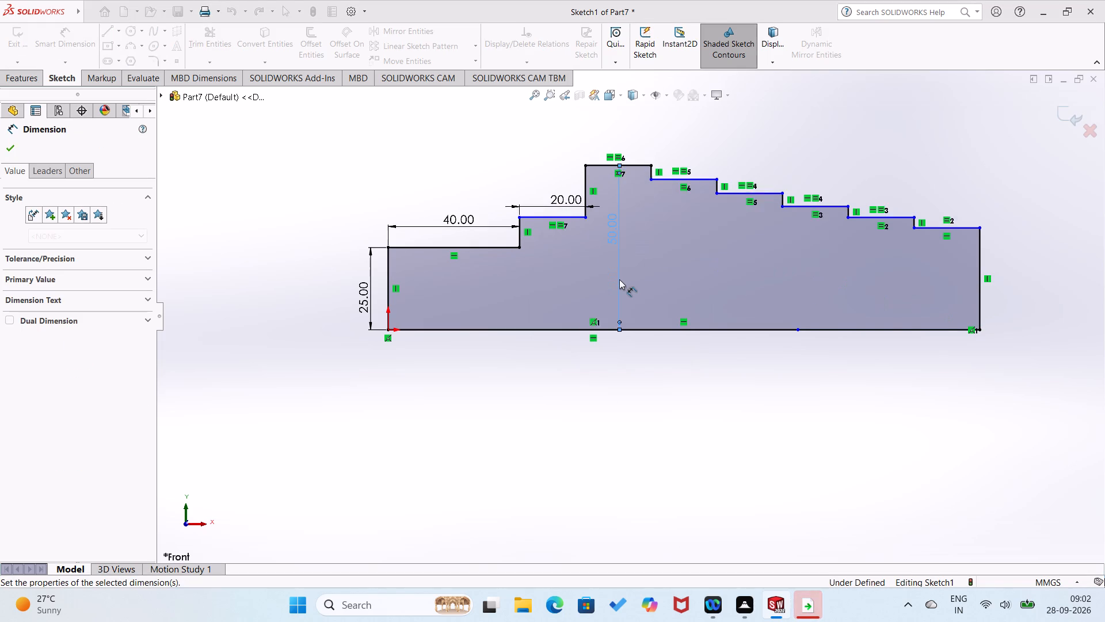
# Dimension the collar's top line at 100 mm above the bottom line of the profile.
pyautogui.click(550, 215)
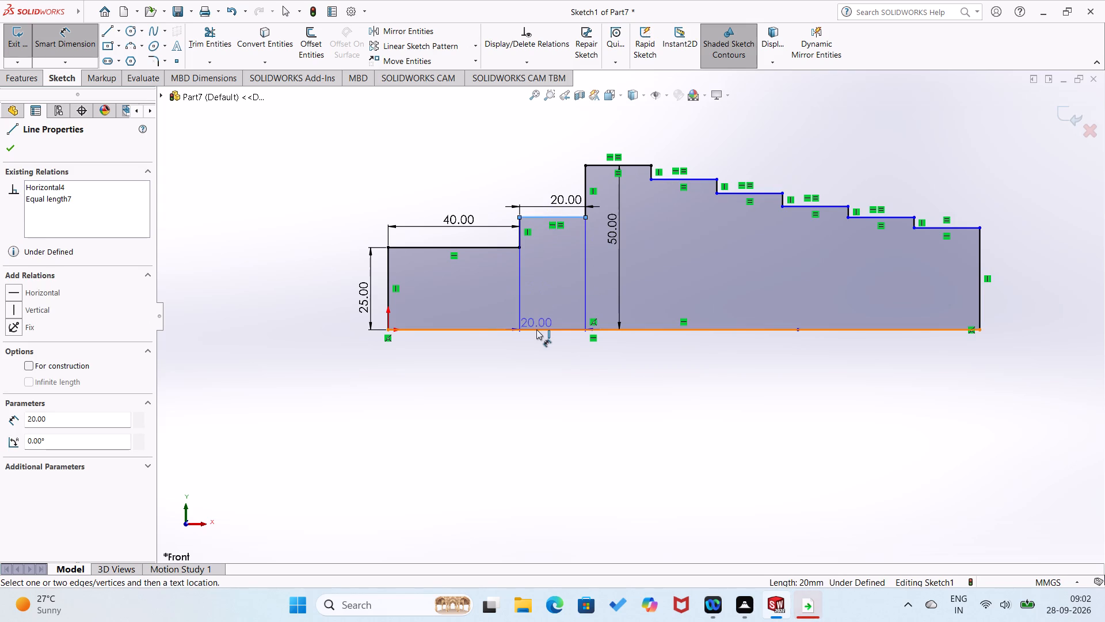
pyautogui.click(536, 329)
pyautogui.click(551, 302)
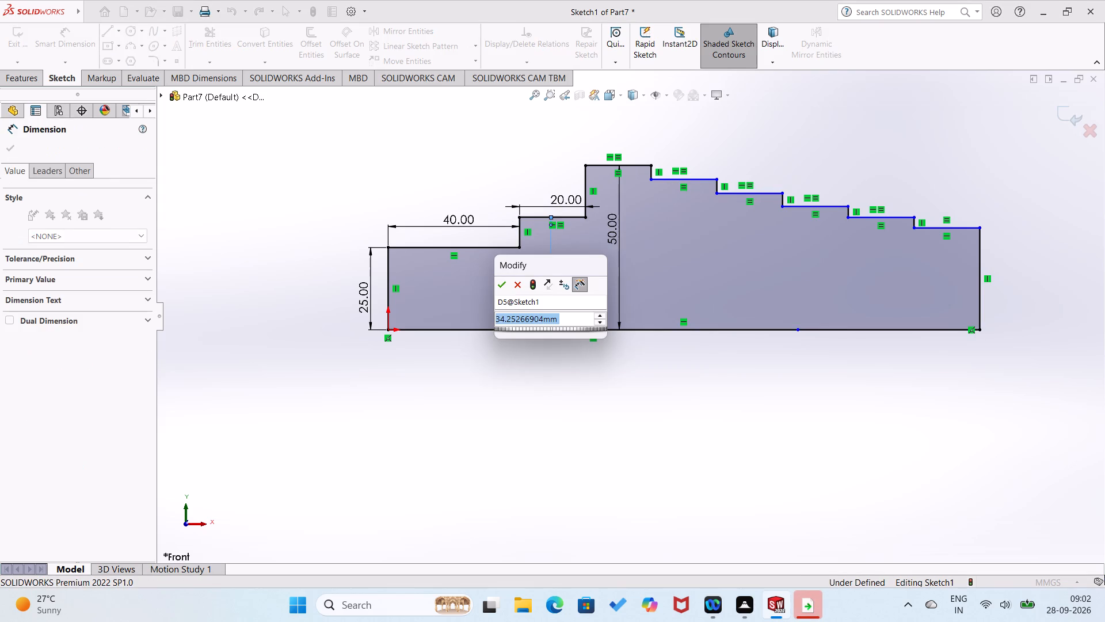
pyautogui.write('100')
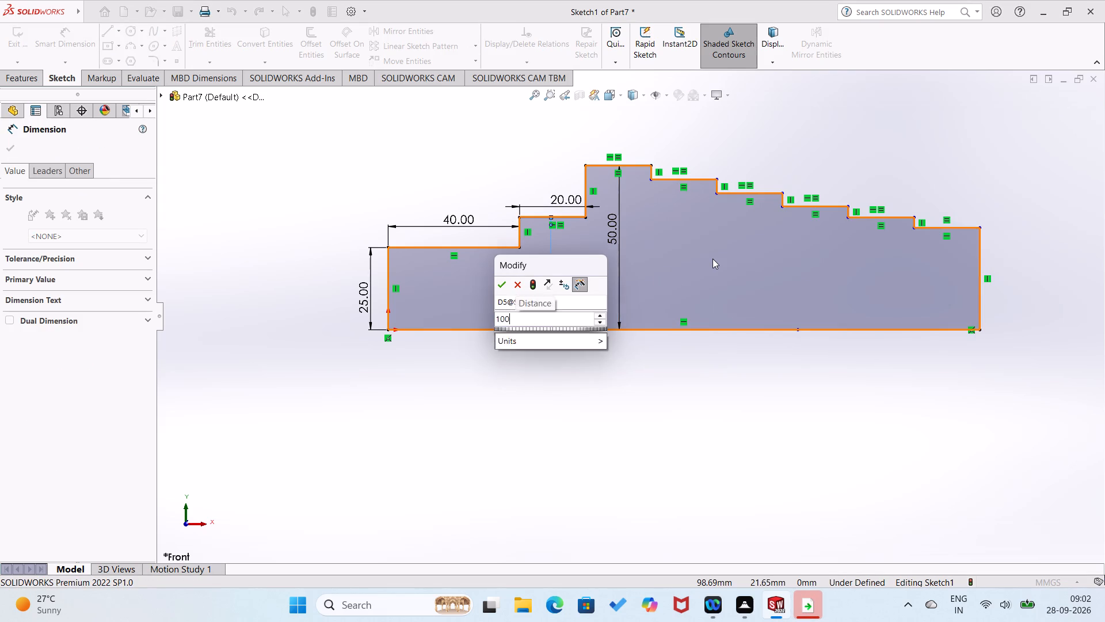
pyautogui.press('Return')
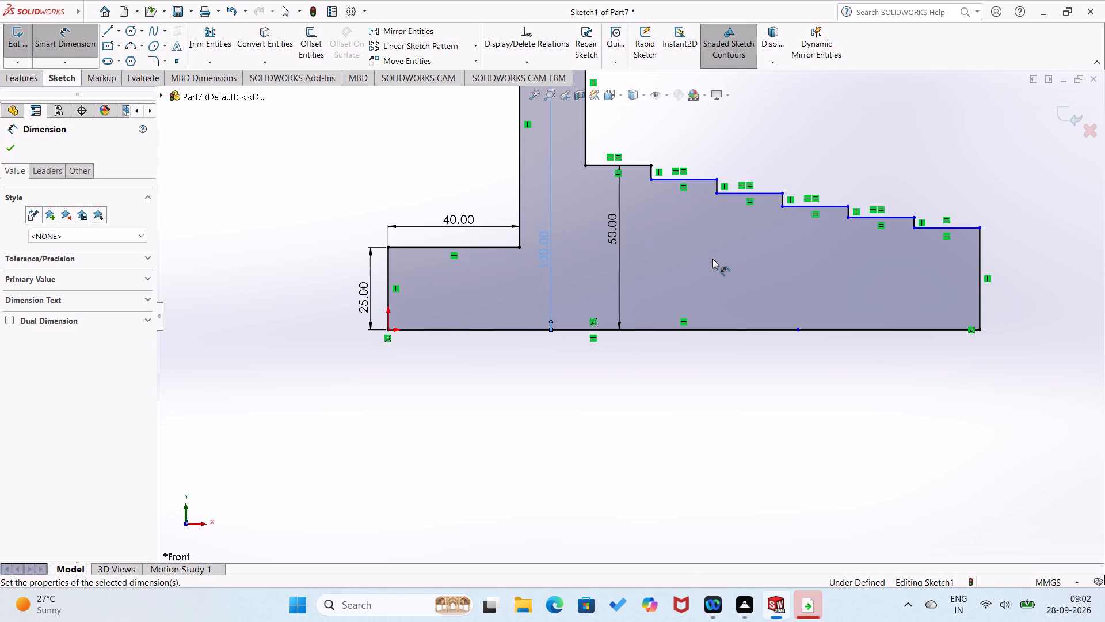
# Set the collar's height dimension above the bottom line to 60 mm.
pyautogui.scroll(2, 712, 259)
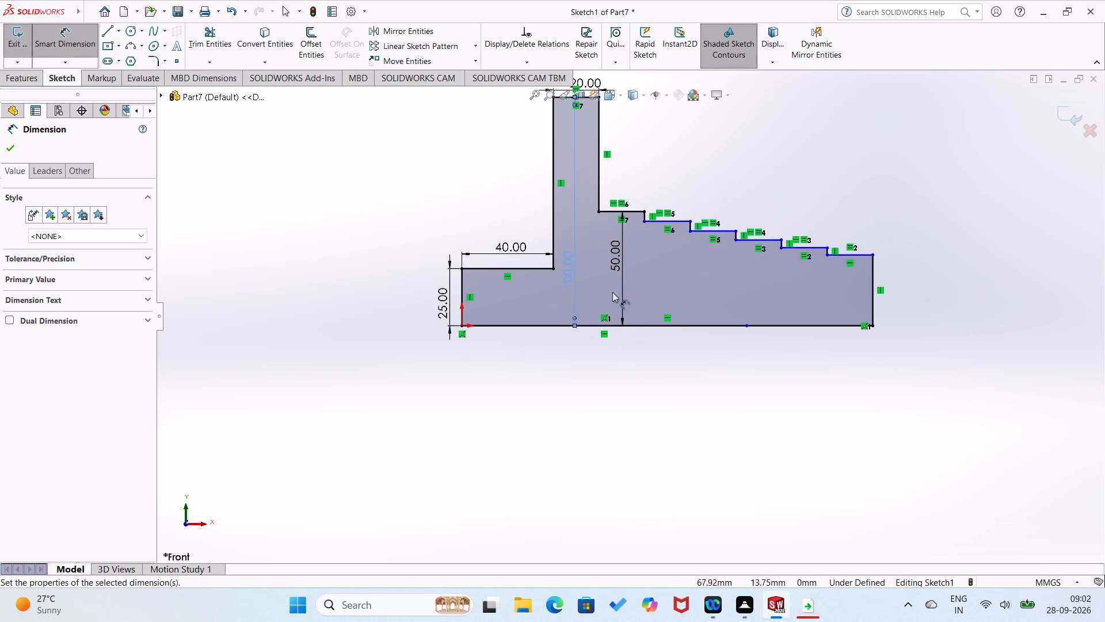
pyautogui.doubleClick(570, 279)
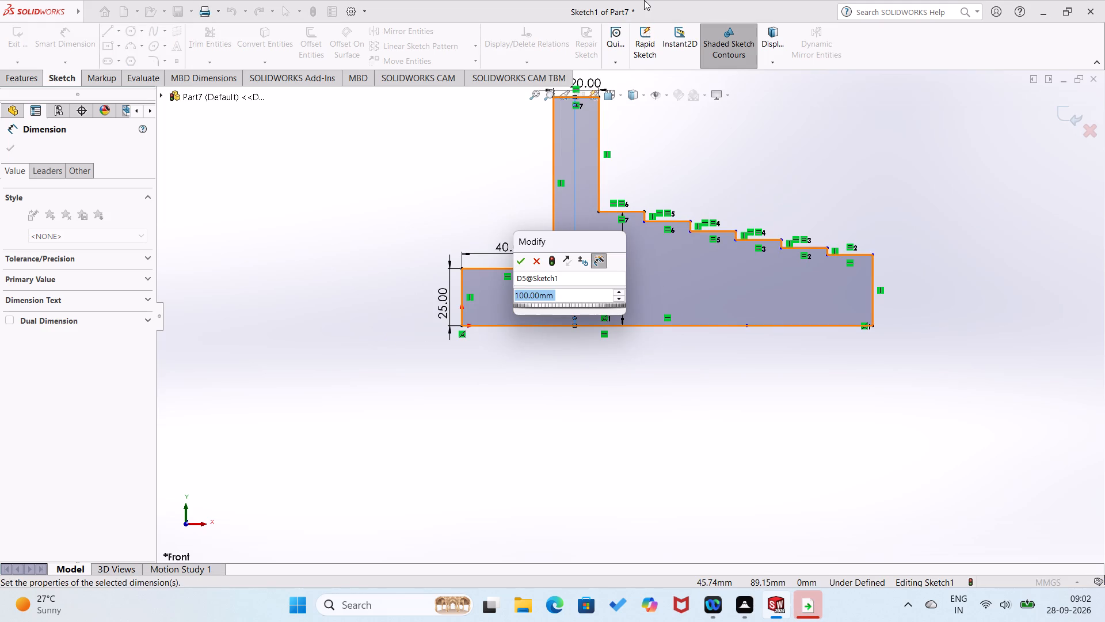
pyautogui.write('60')
pyautogui.press('Return')
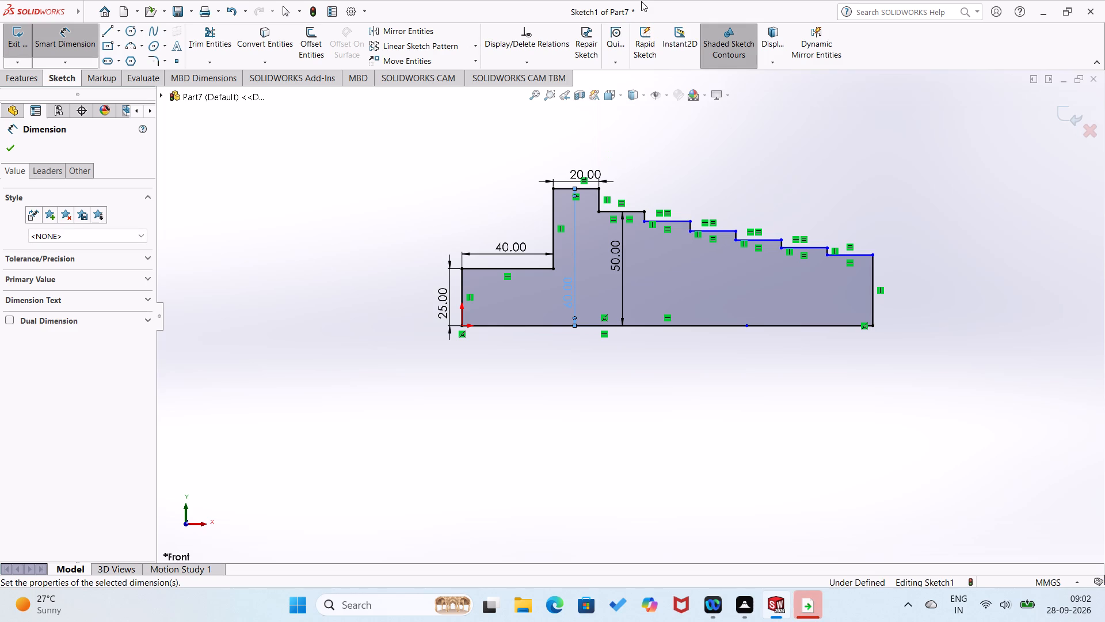
pyautogui.click(388, 412)
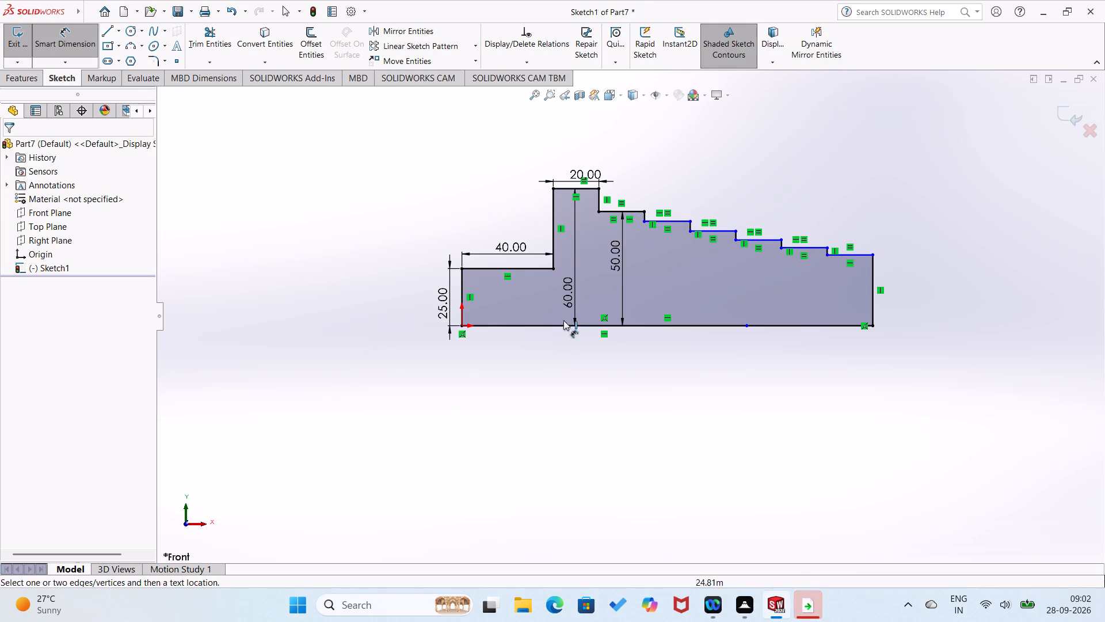
# Dimension the second descending step after the collar at 40 mm above the bottom line.
pyautogui.moveTo(677, 219); pyautogui.dragTo(677, 225)
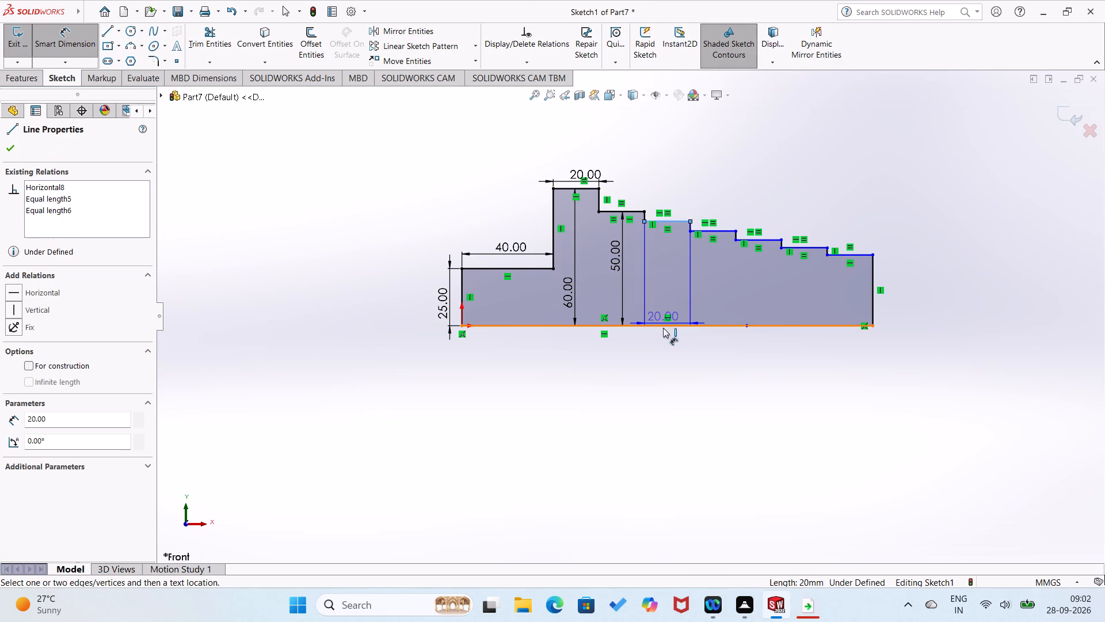
pyautogui.click(675, 326)
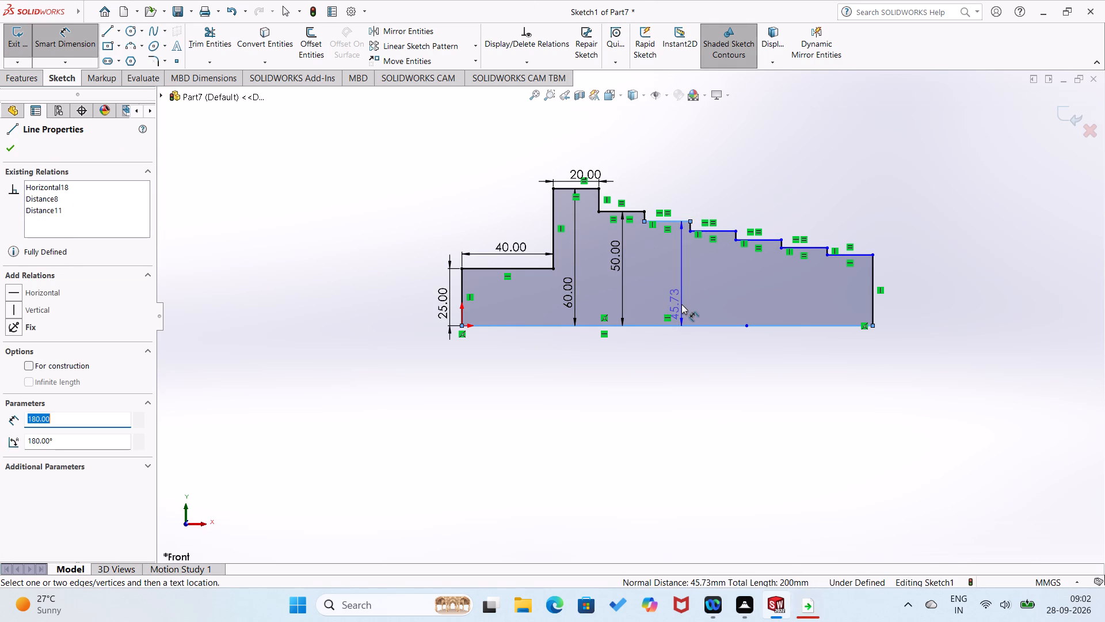
pyautogui.click(681, 304)
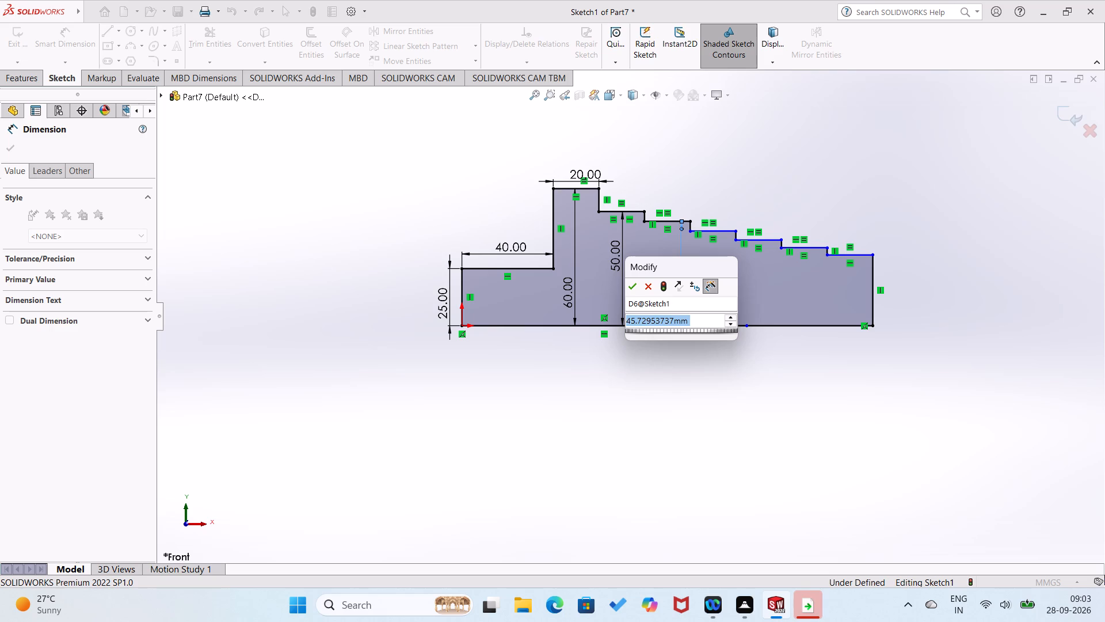
pyautogui.write('40')
pyautogui.press('Return')
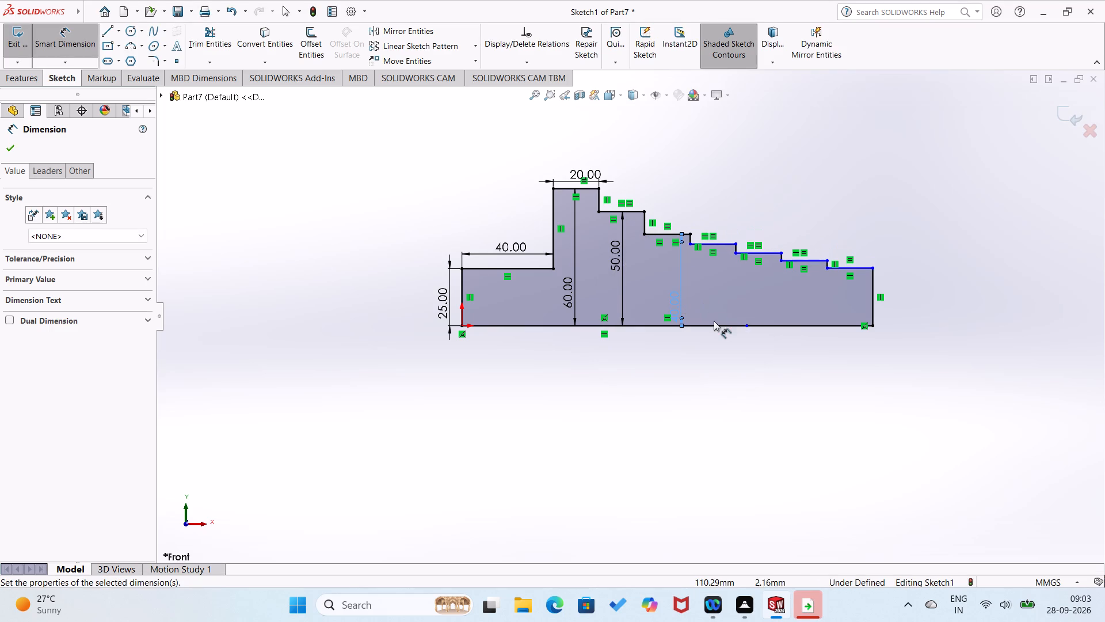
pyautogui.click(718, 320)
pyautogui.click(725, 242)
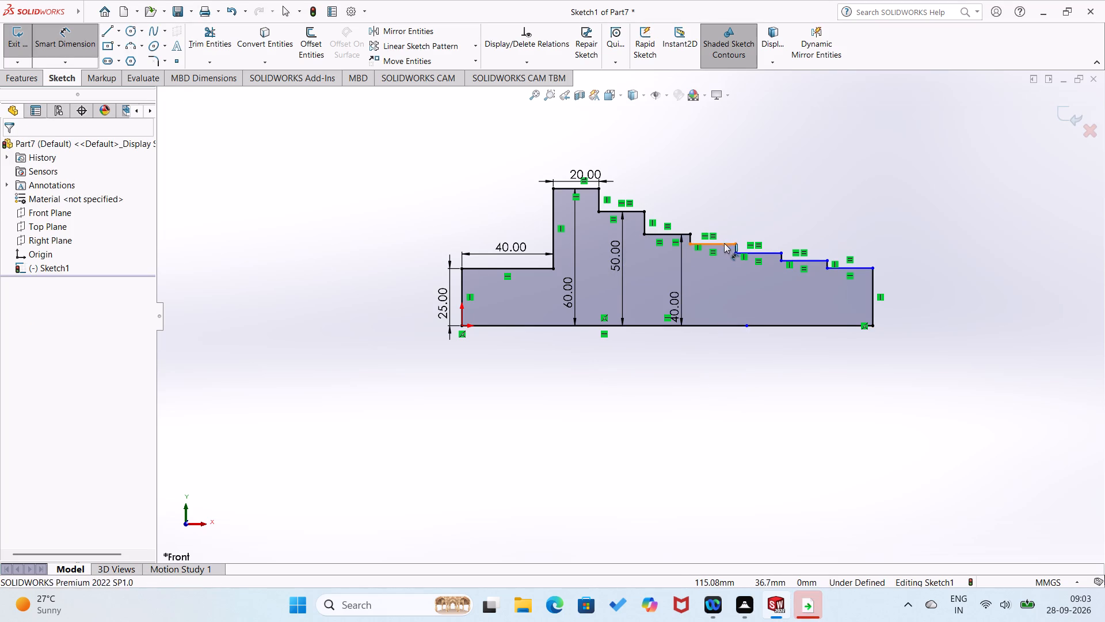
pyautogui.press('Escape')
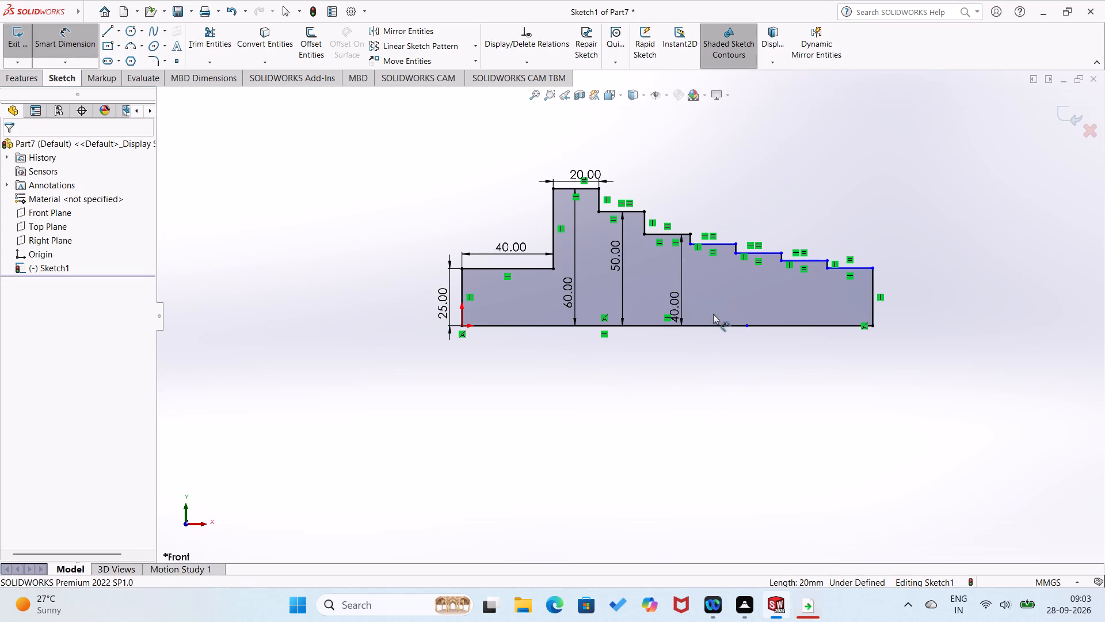
# Dimension the third descending step after the collar at 30 mm above the bottom line.
pyautogui.click(723, 326)
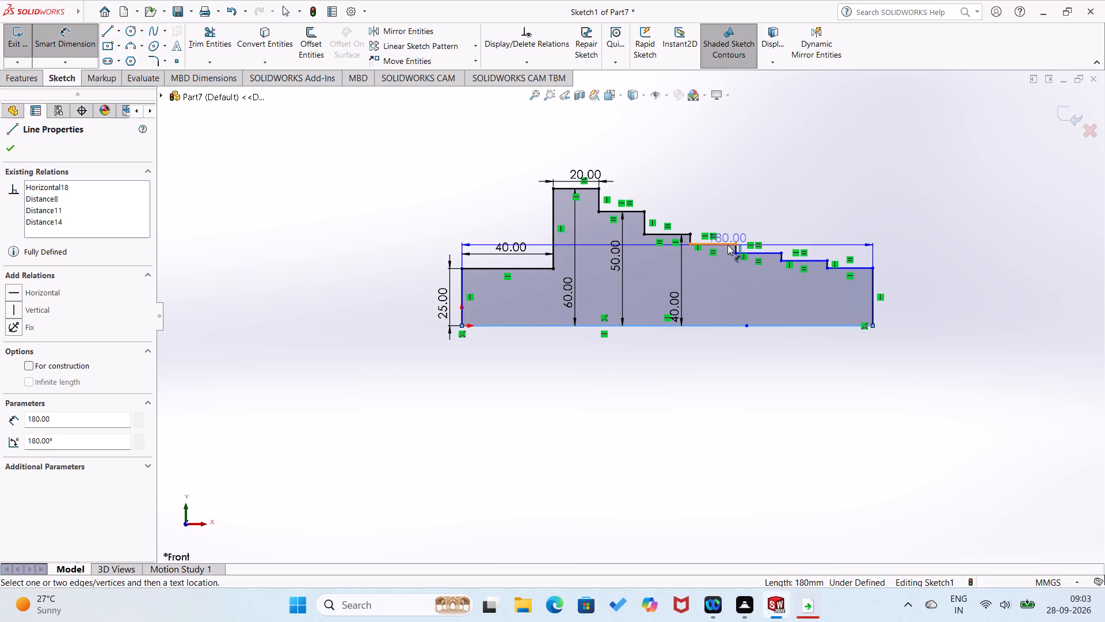
pyautogui.click(727, 245)
pyautogui.click(721, 282)
pyautogui.write('30')
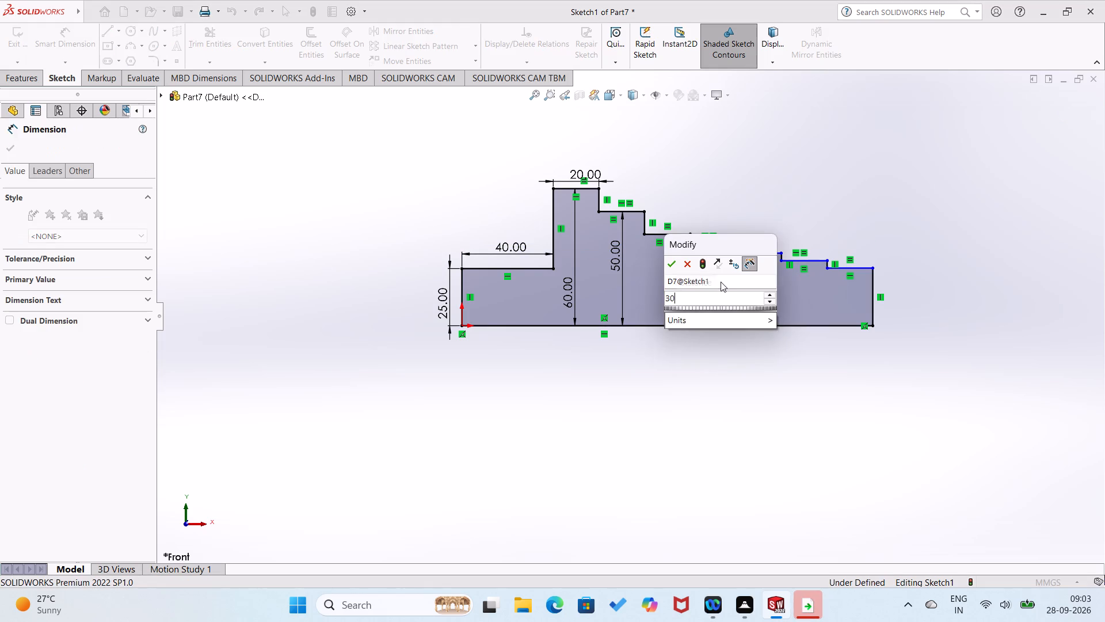
pyautogui.press('Return')
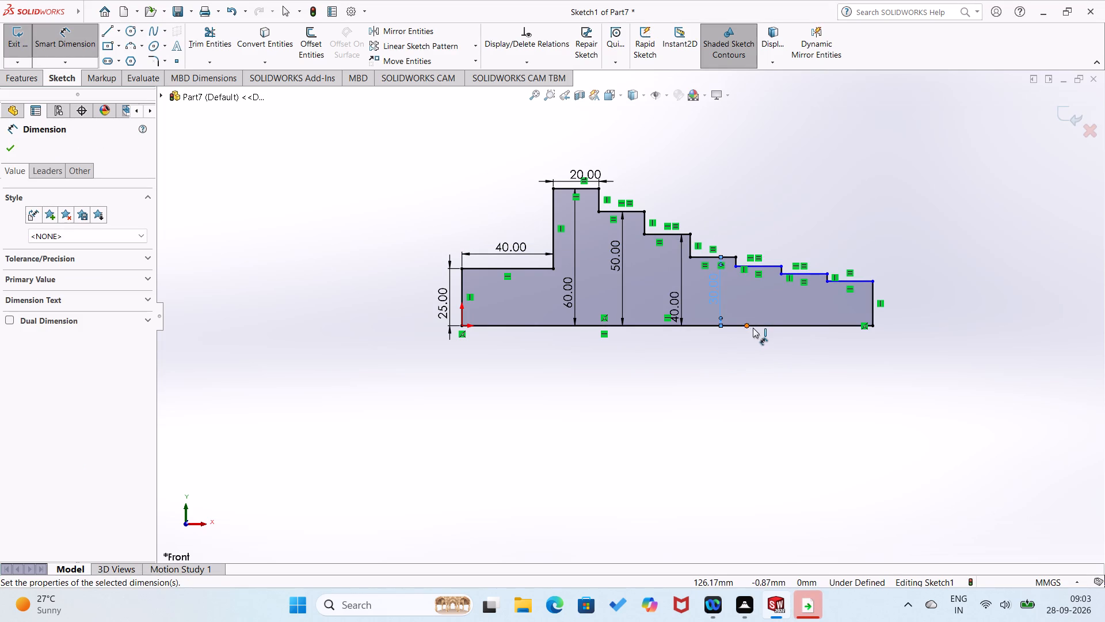
# Dimension the fourth descending step after the collar at 20 mm above the profile's bottom line.
pyautogui.click(756, 328)
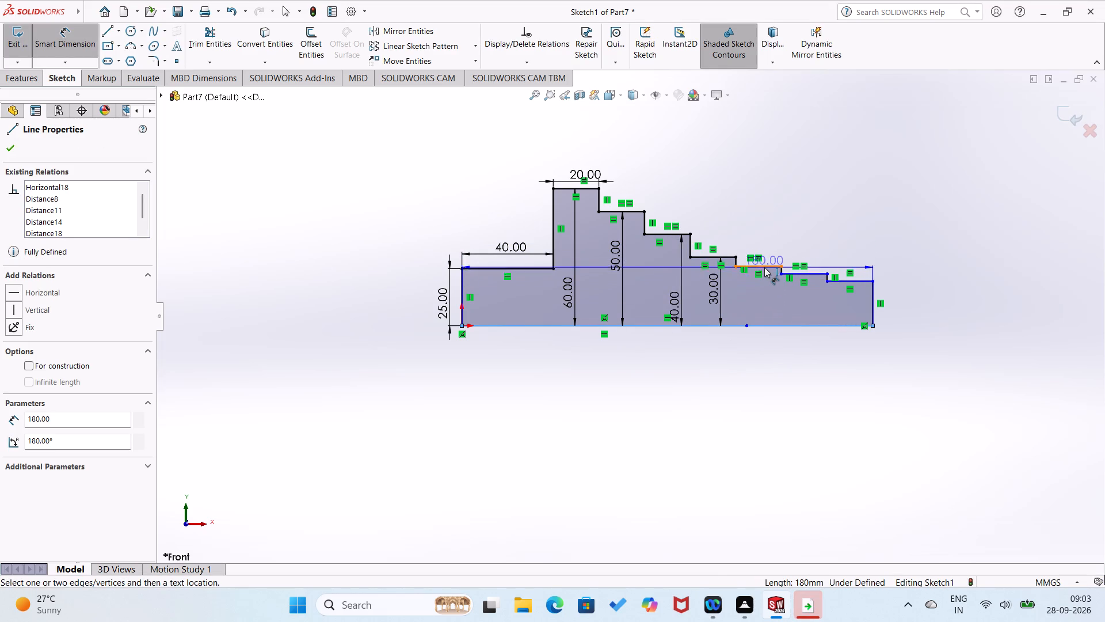
pyautogui.click(768, 266)
pyautogui.click(764, 289)
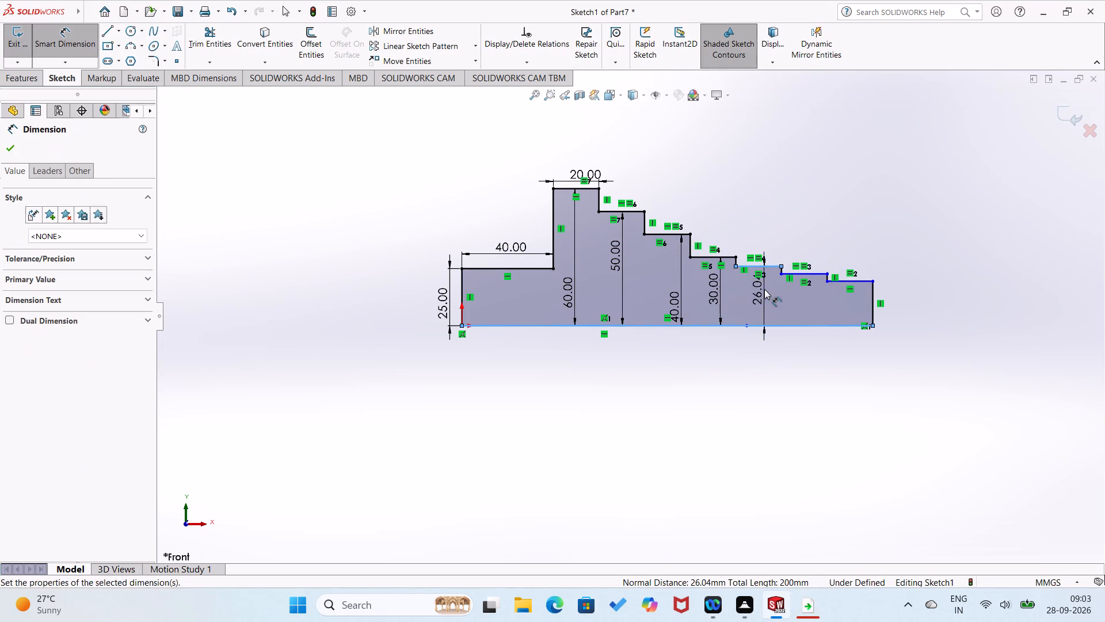
pyautogui.write('20')
pyautogui.press('Return')
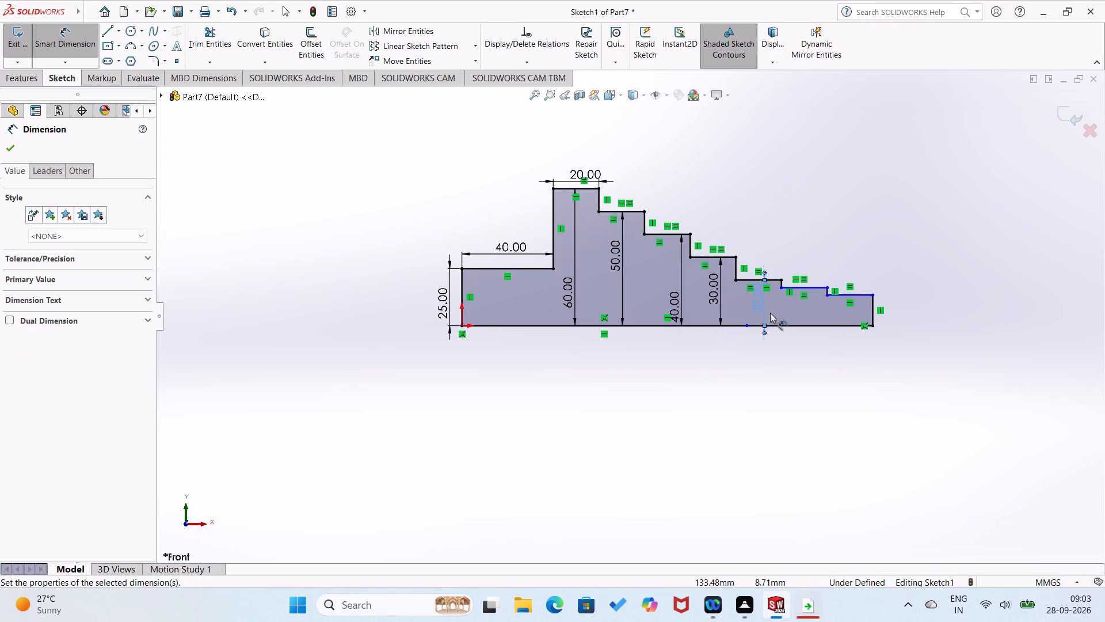
# Dimension the fifth descending step after the collar at 10 mm above the bottom line.
pyautogui.click(787, 326)
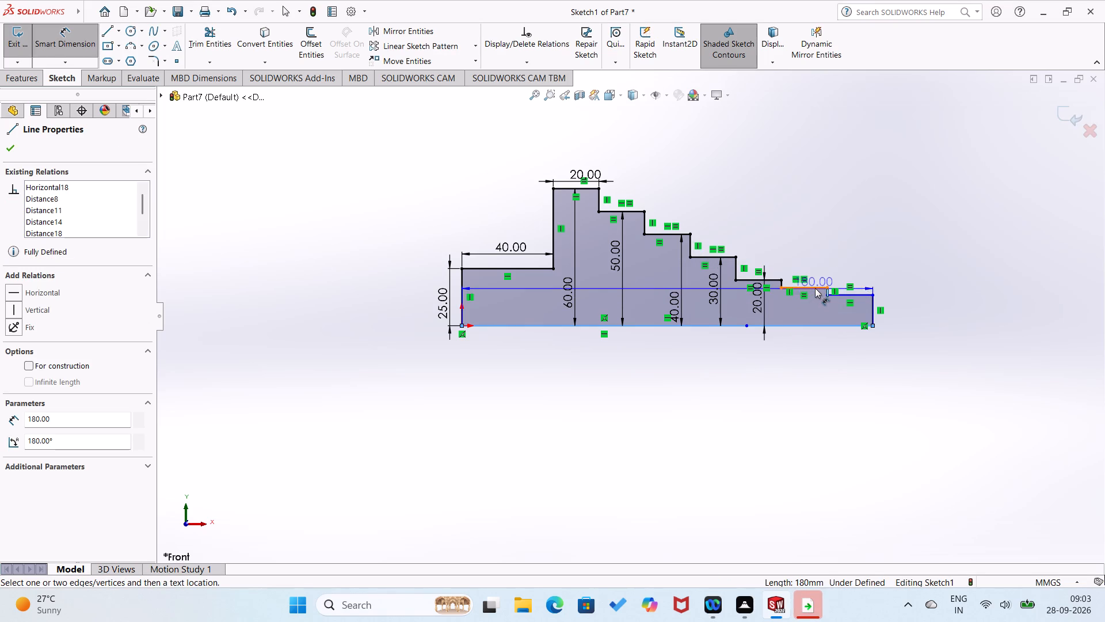
pyautogui.click(815, 288)
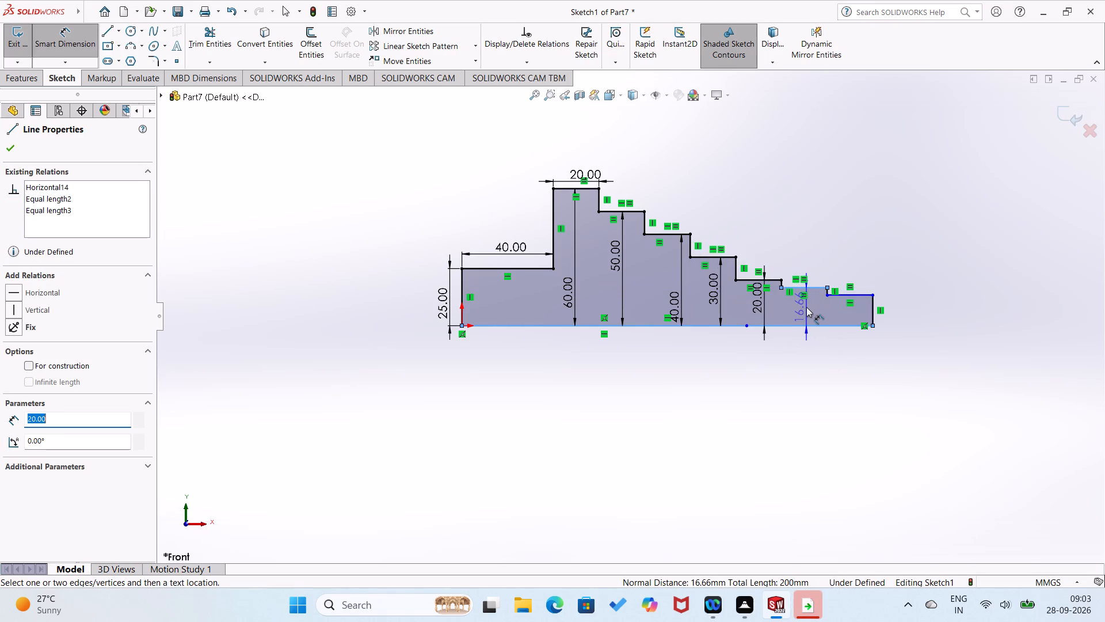
pyautogui.click(806, 307)
pyautogui.write('10')
pyautogui.press('Return')
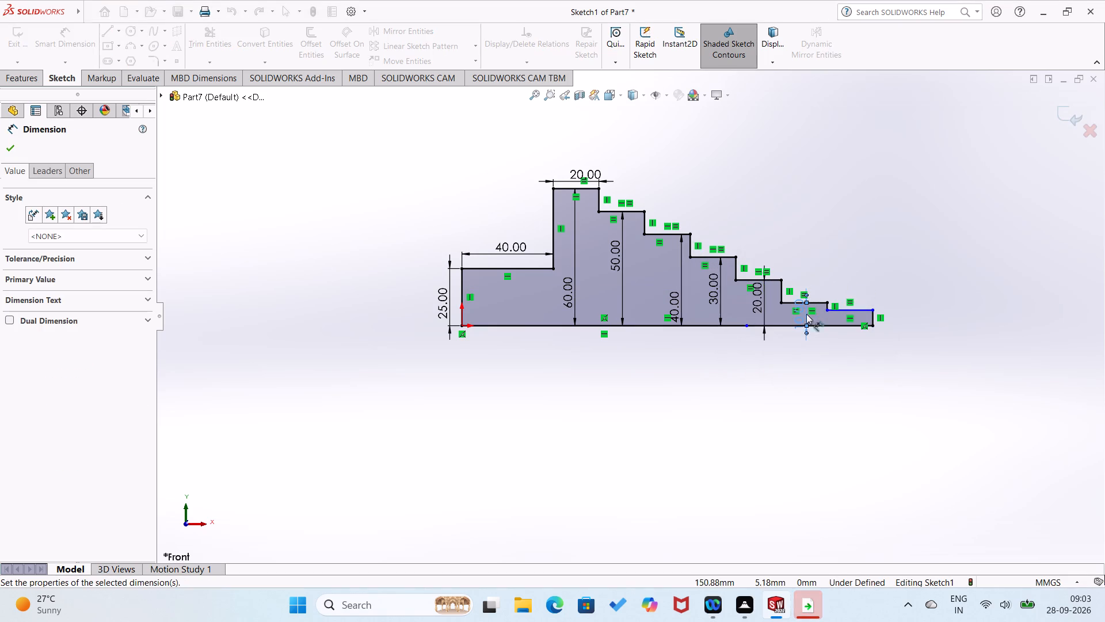
# Dimension the last descending step, at the profile's far end, at 5 mm above the bottom line.
pyautogui.click(847, 327)
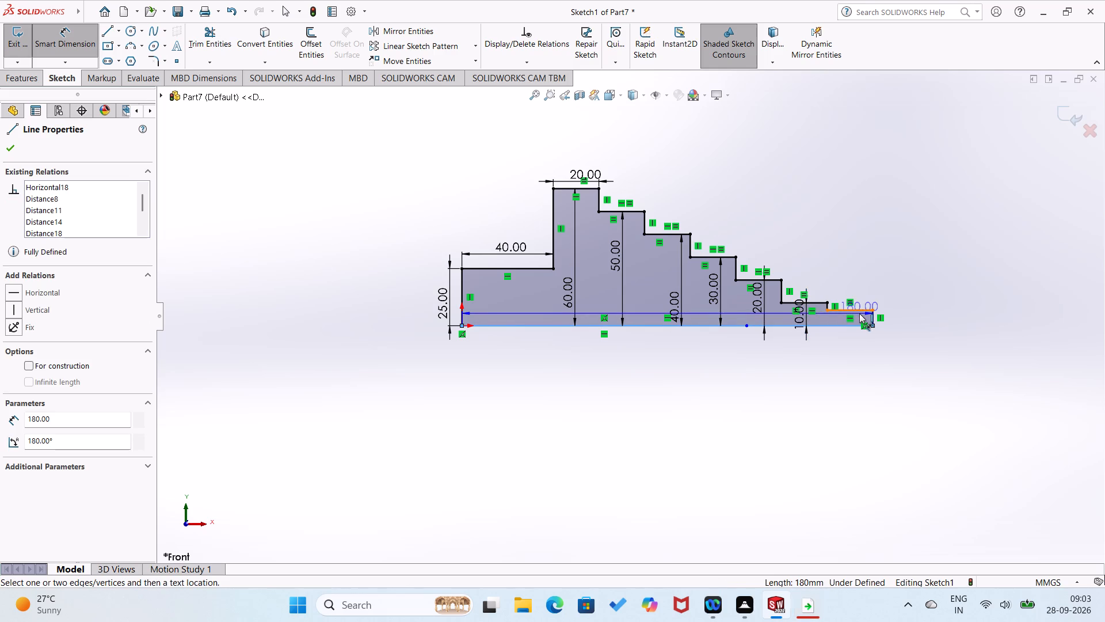
pyautogui.click(863, 308)
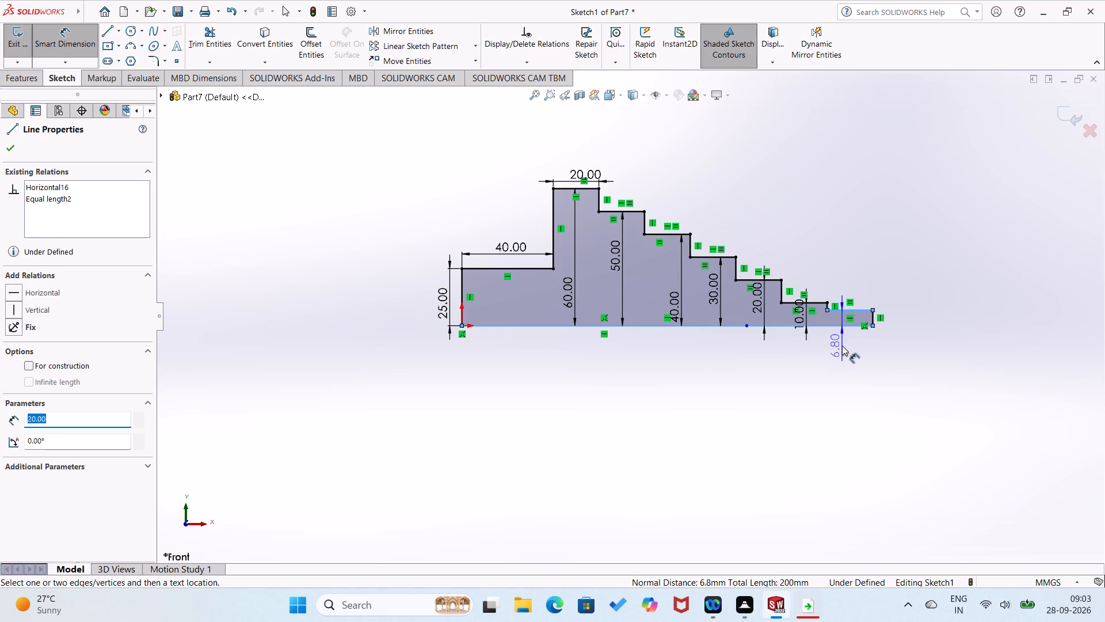
pyautogui.click(842, 346)
pyautogui.press('5')
pyautogui.press('Return')
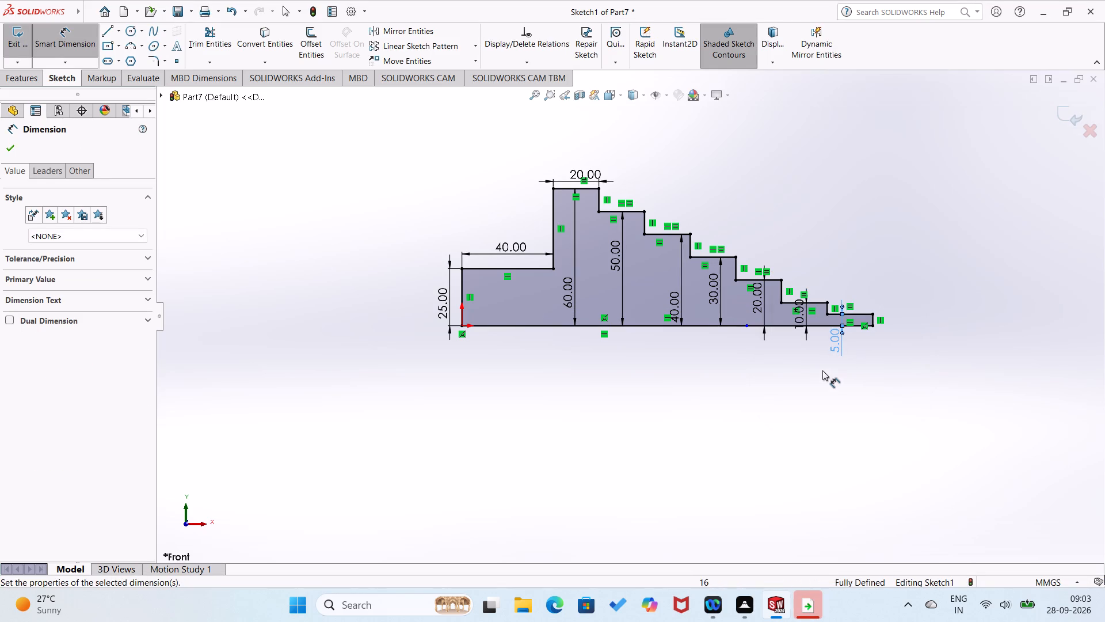
pyautogui.click(814, 377)
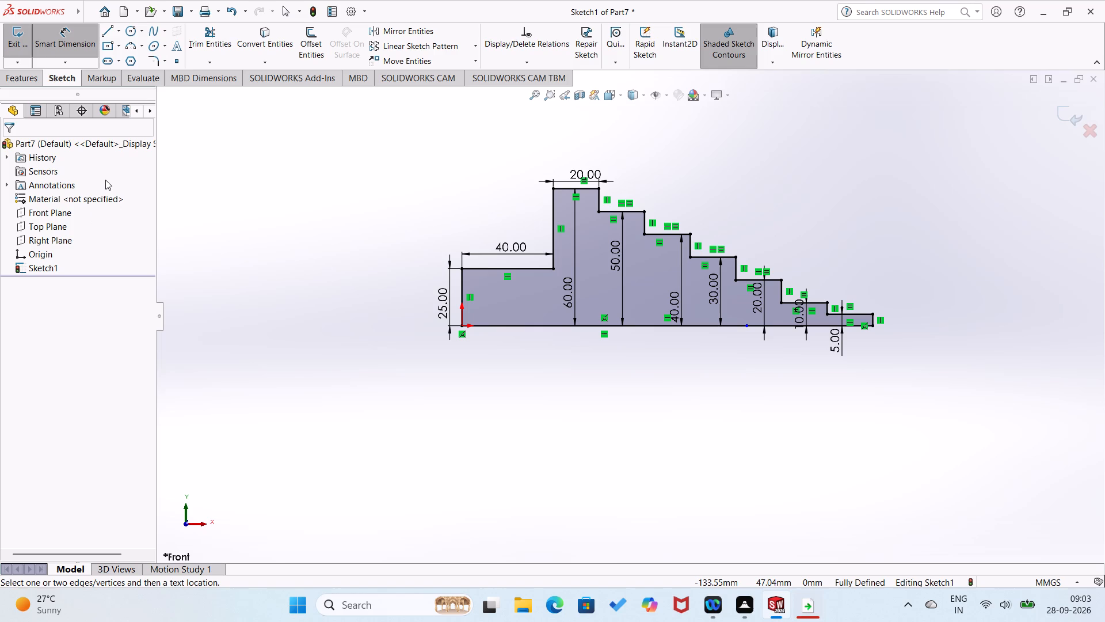
# Revolve the stepped profile 360 degrees about its bottom line as a boss.
pyautogui.click(53, 215)
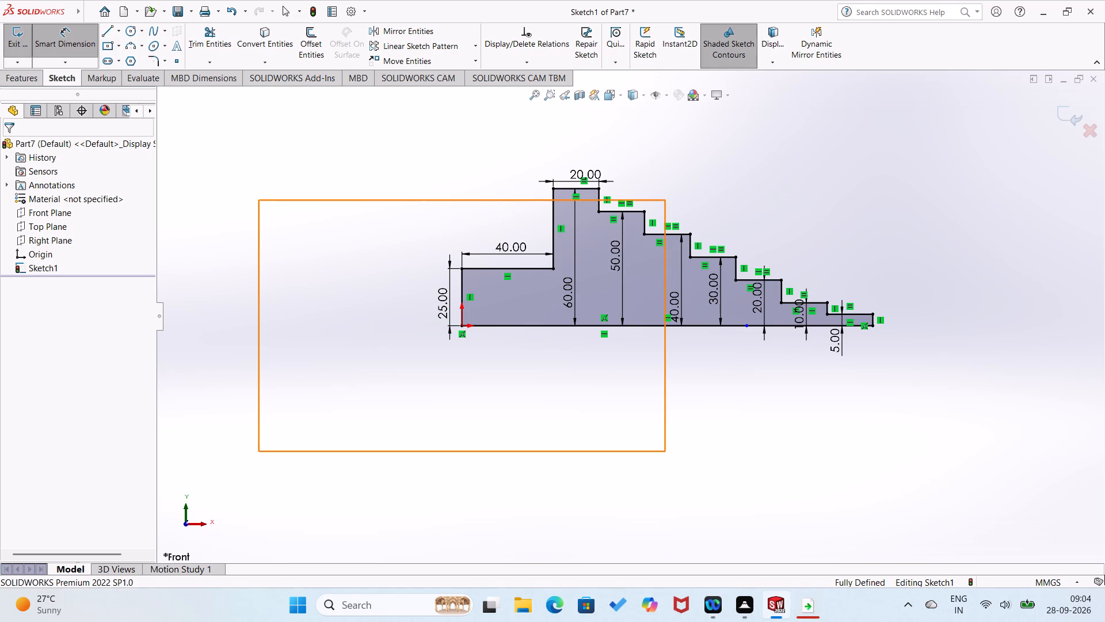
pyautogui.click(31, 78)
pyautogui.click(67, 50)
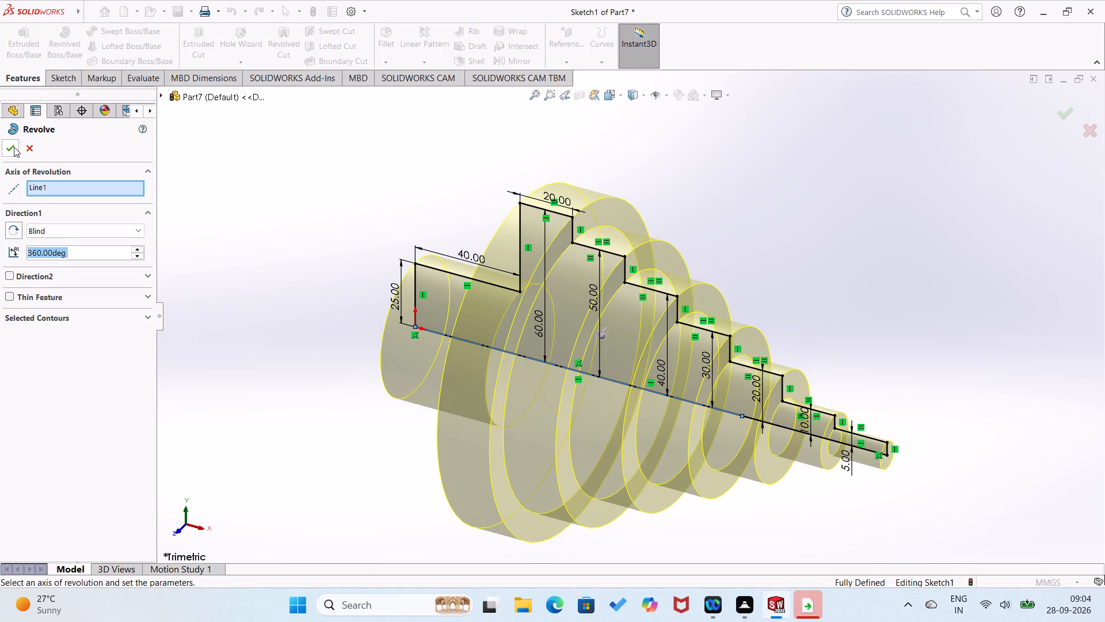
pyautogui.click(14, 147)
pyautogui.click(261, 246)
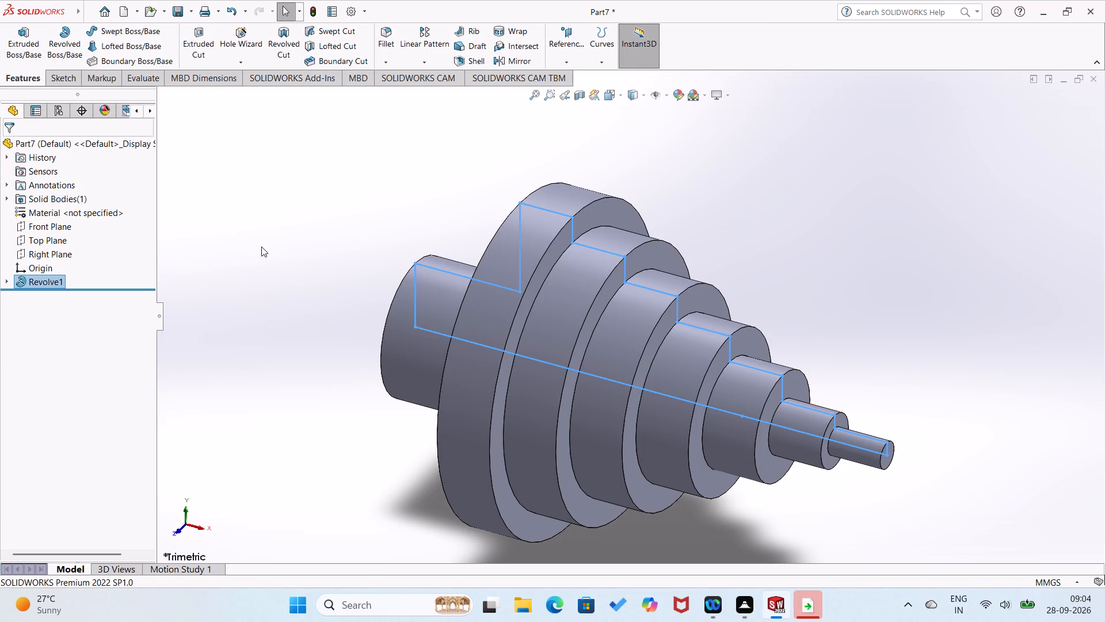
# Start a sketch on the 40 mm long journal's end face and draw an origin-centred circle of about 20 mm radius.
pyautogui.moveTo(260, 280); pyautogui.dragTo(331, 285, button='middle')
pyautogui.middleClick(331, 285)
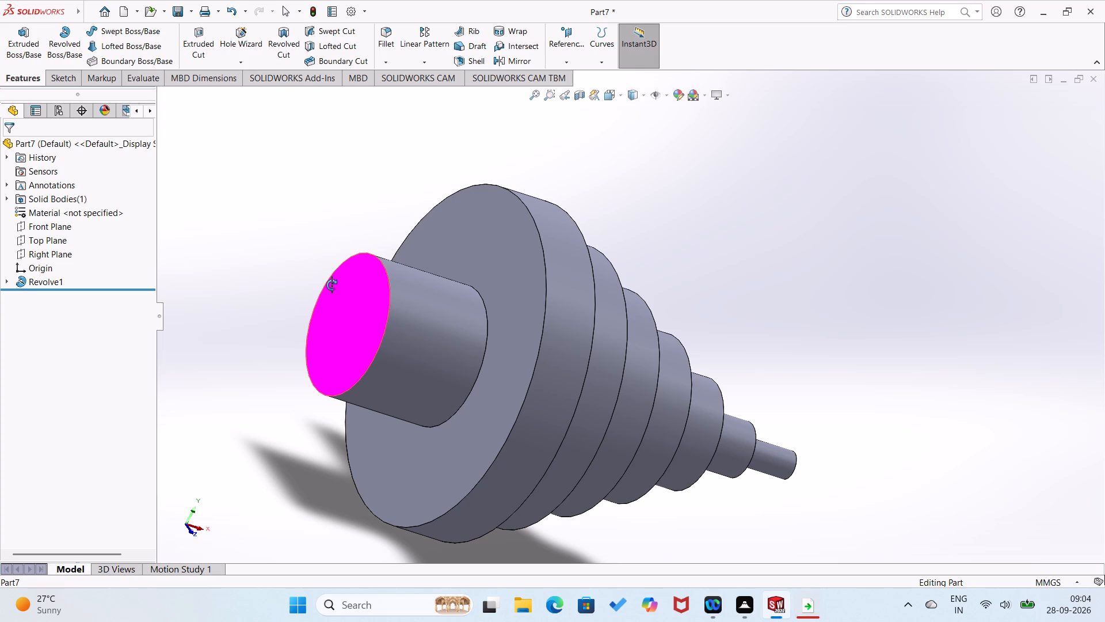
pyautogui.rightClick(340, 326)
pyautogui.click(272, 381)
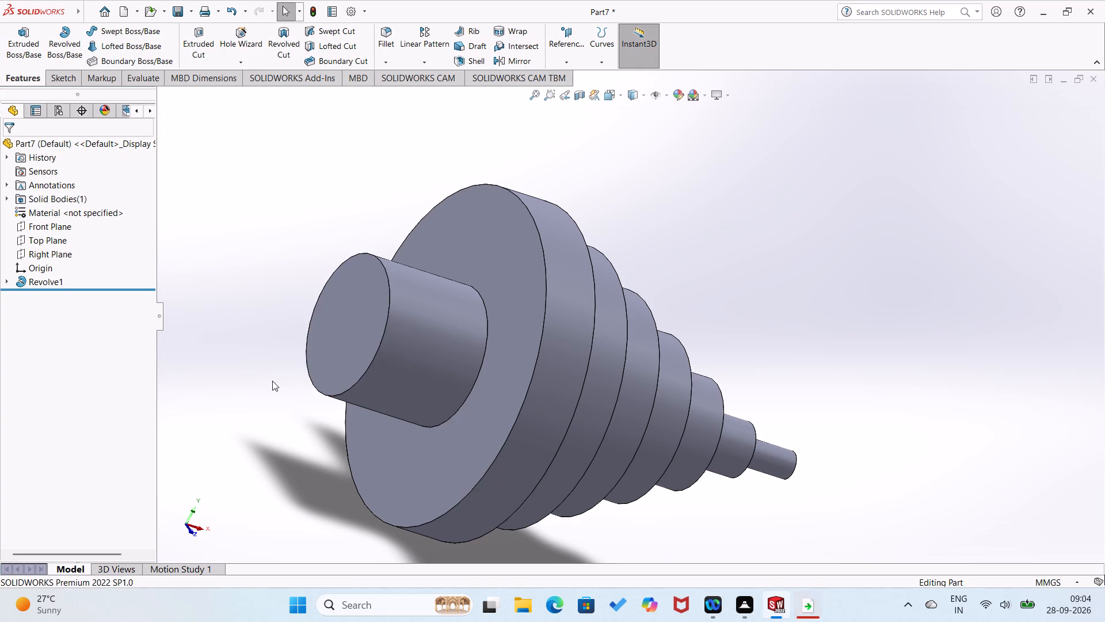
pyautogui.rightClick(327, 352)
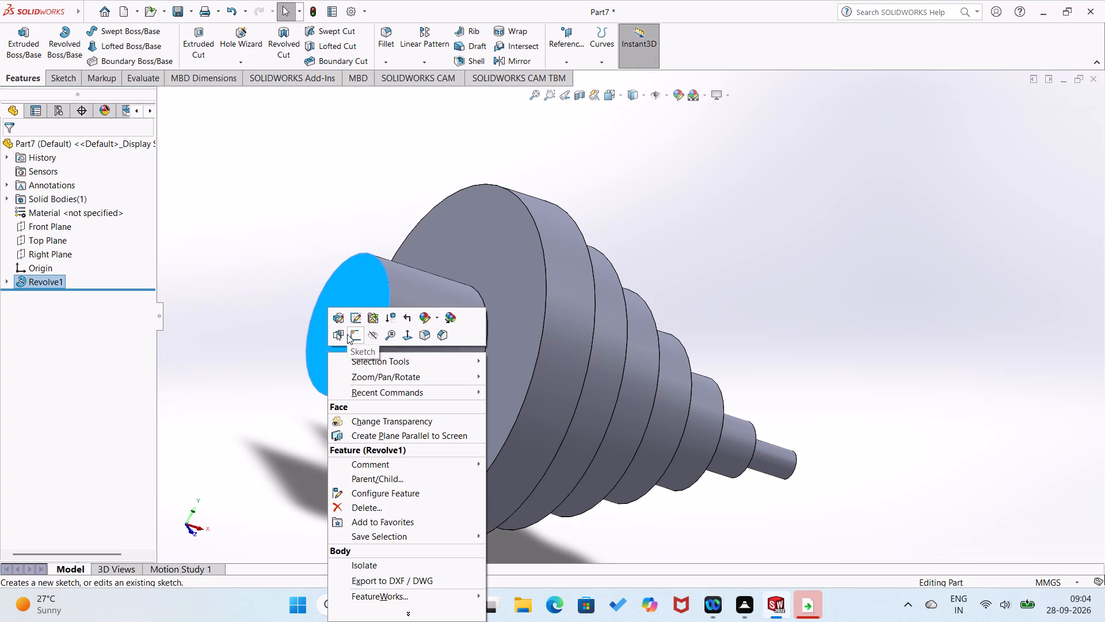
pyautogui.click(347, 334)
pyautogui.moveTo(325, 348); pyautogui.dragTo(403, 351, button='right')
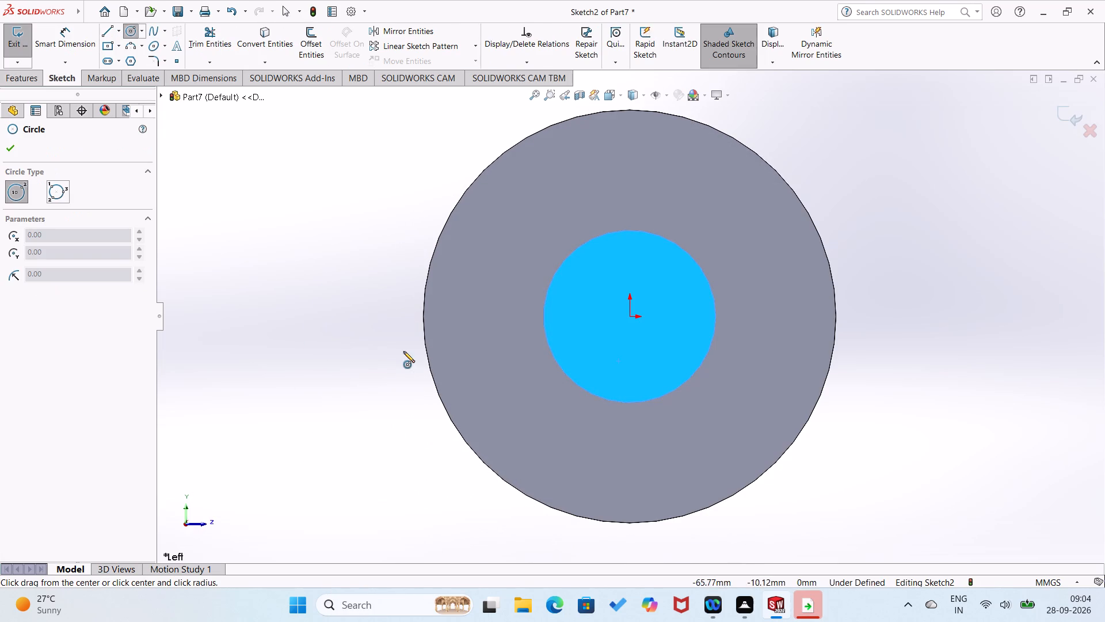
pyautogui.click(628, 316)
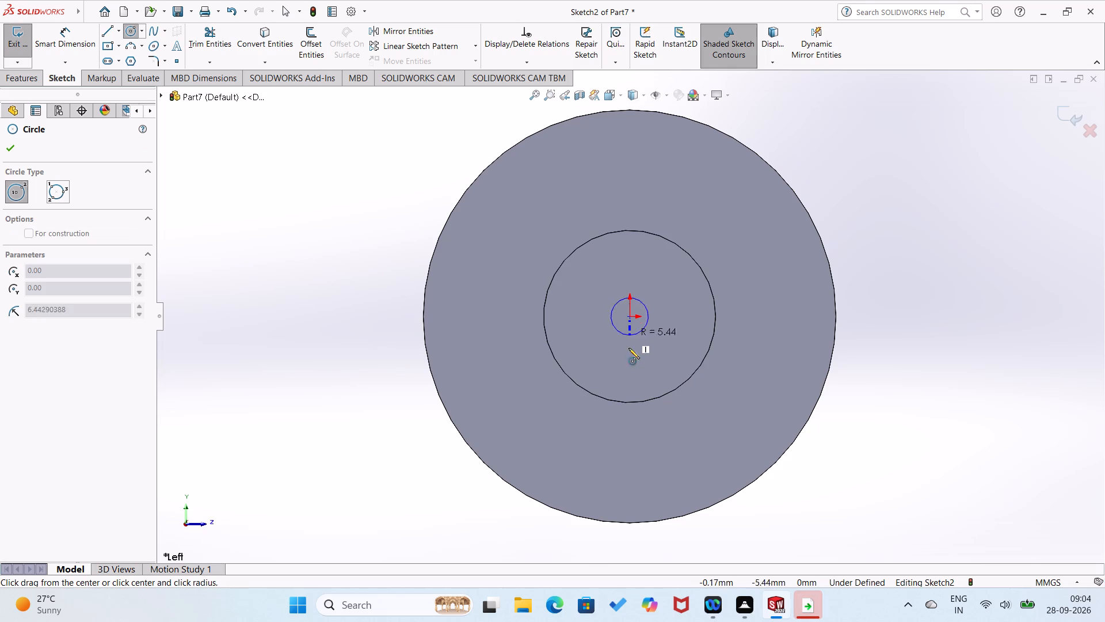
pyautogui.click(635, 385)
# Dimension the circle on the end face to a 40 mm diameter.
pyautogui.moveTo(641, 422); pyautogui.dragTo(650, 356, button='right')
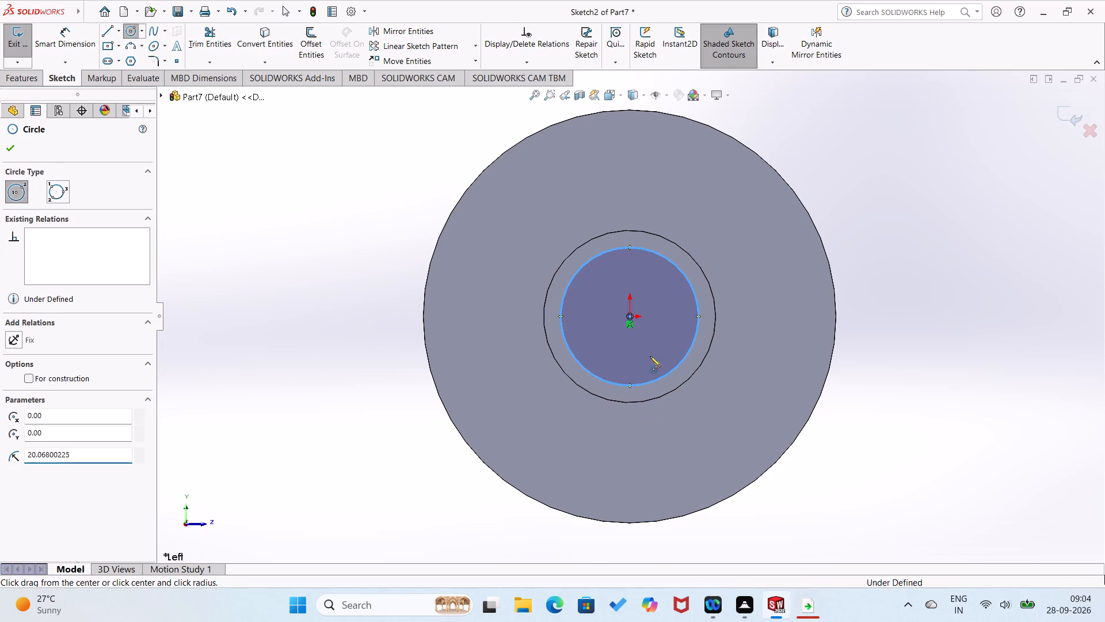
pyautogui.moveTo(650, 356); pyautogui.dragTo(665, 311, button='right')
pyautogui.click(672, 369)
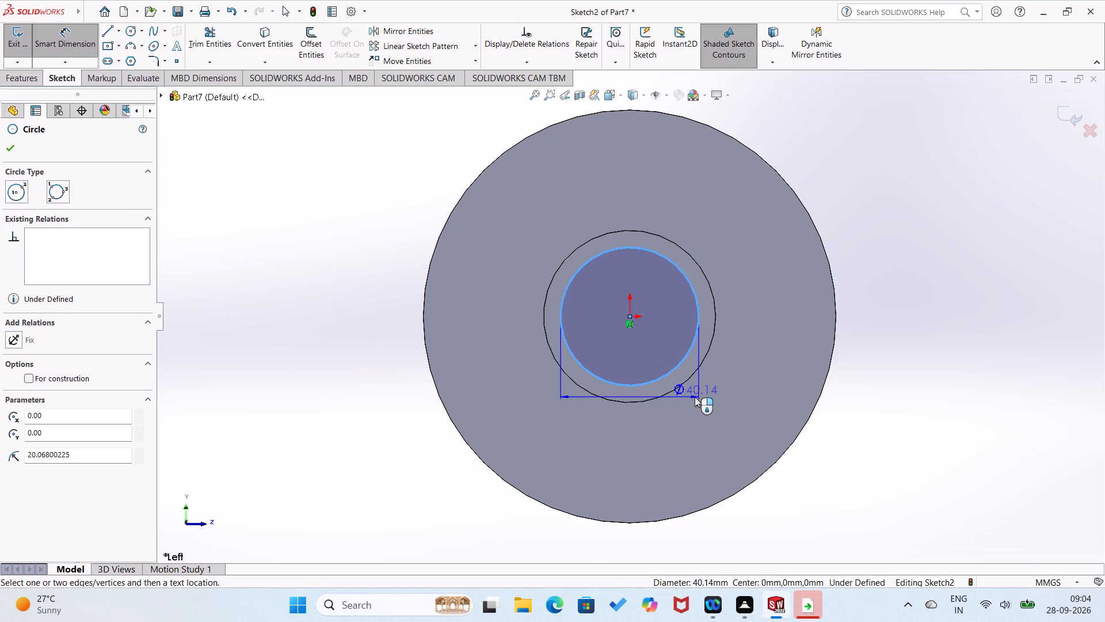
pyautogui.click(695, 397)
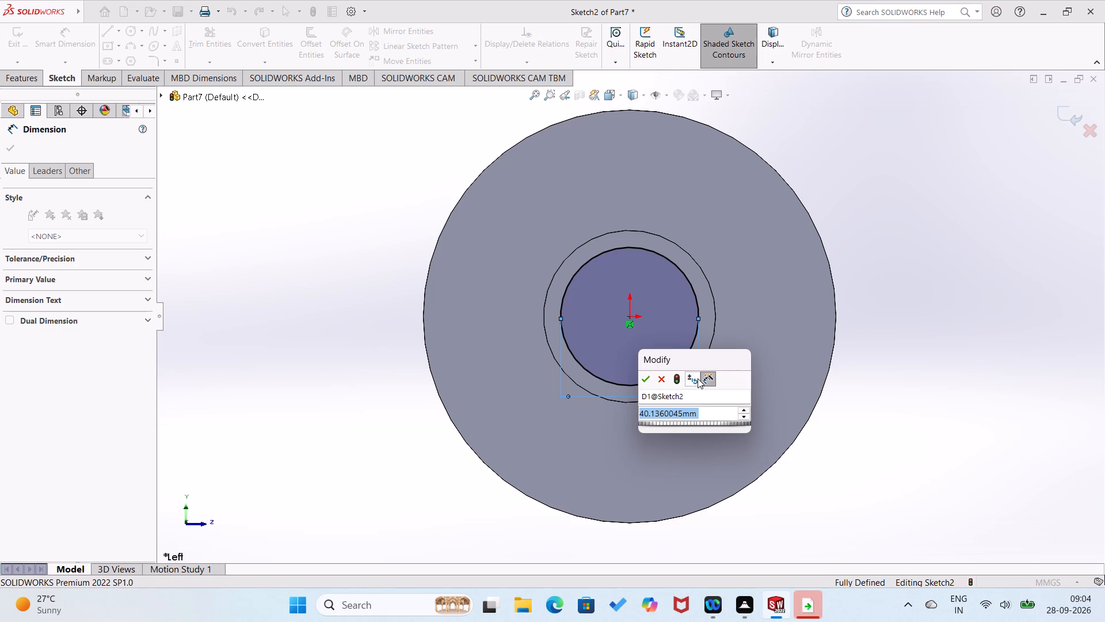
pyautogui.write('40')
pyautogui.press('Return')
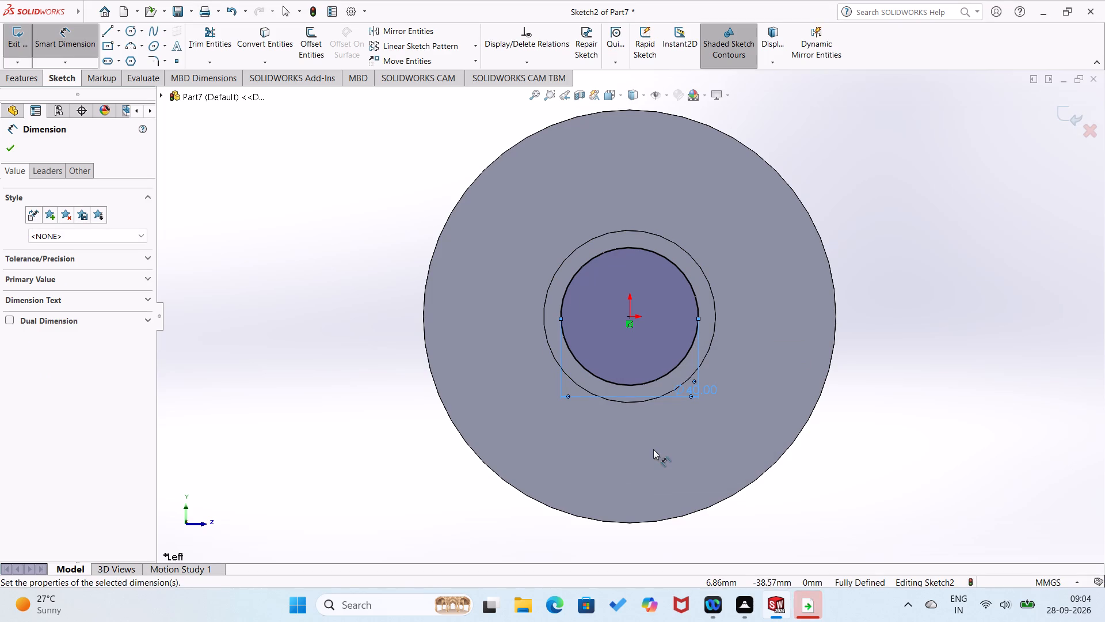
pyautogui.moveTo(653, 450); pyautogui.dragTo(713, 323, button='right')
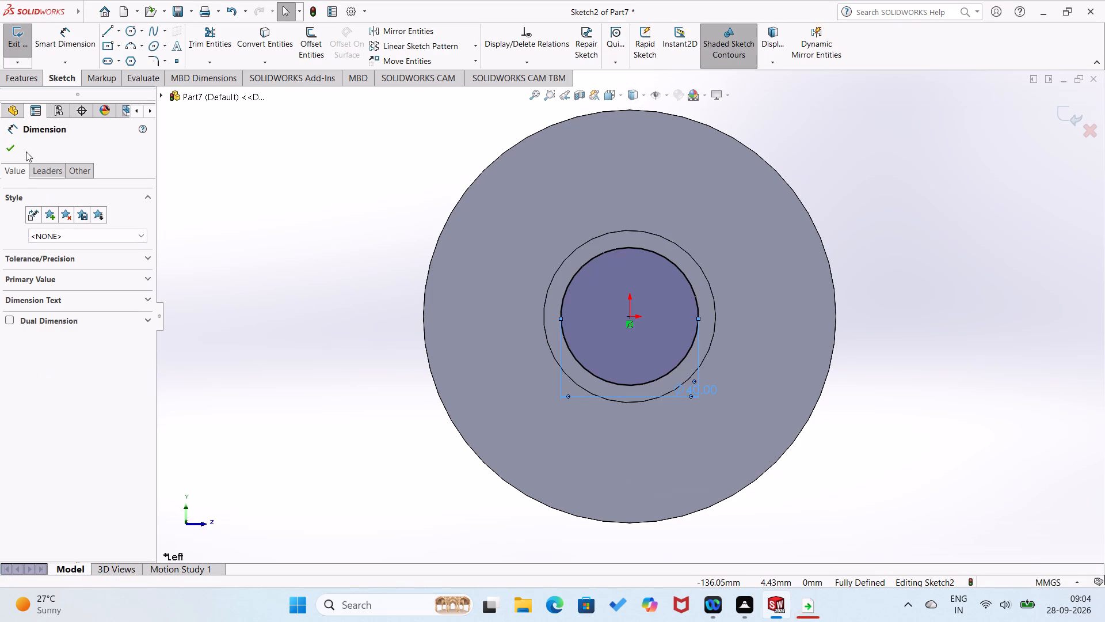
pyautogui.click(12, 145)
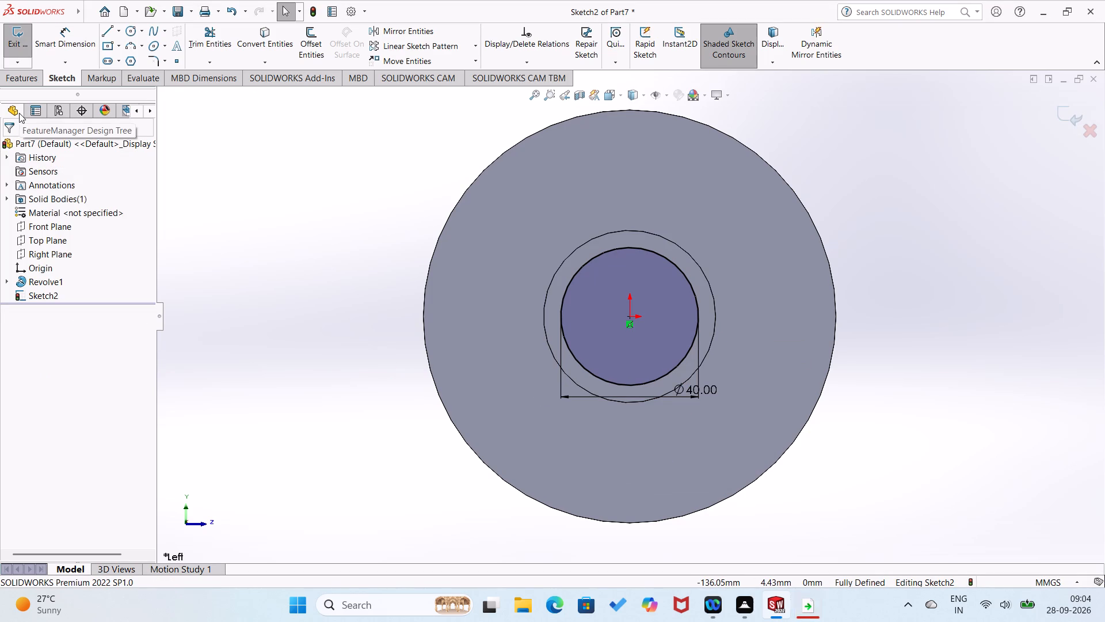
# Cut-extrude the circle blind 40 mm deep into the journal.
pyautogui.moveTo(323, 278); pyautogui.dragTo(243, 295, button='middle')
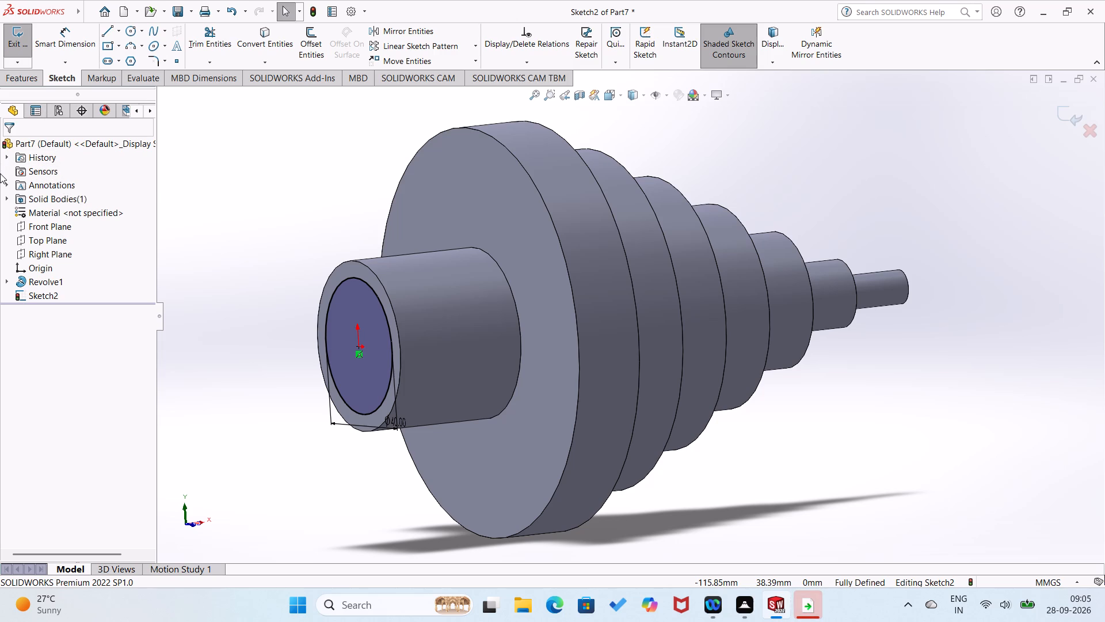
pyautogui.click(29, 79)
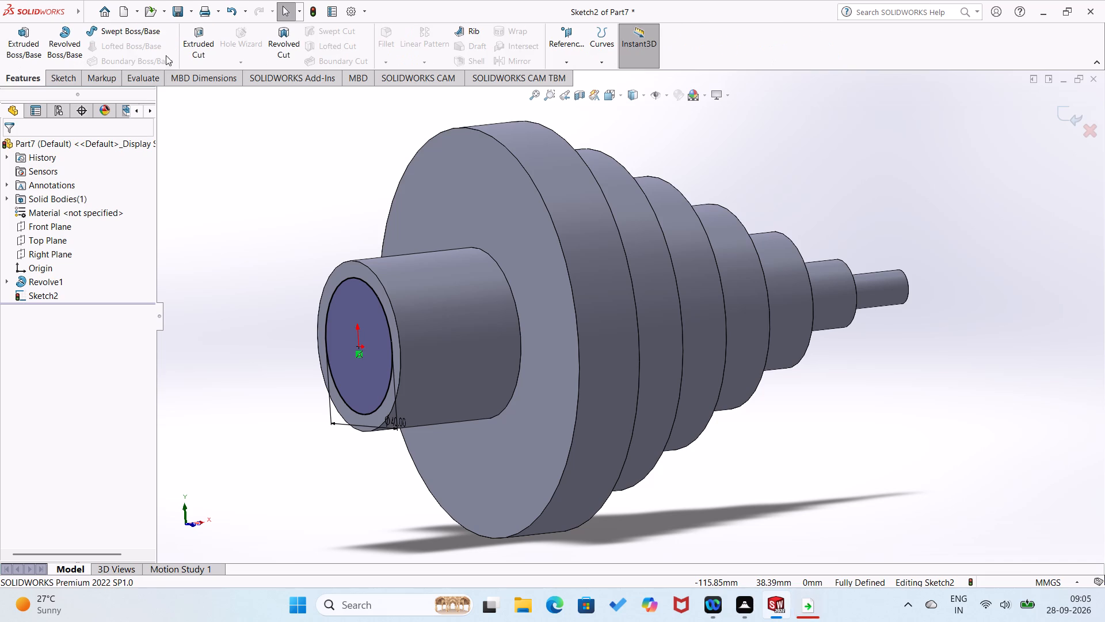
pyautogui.click(182, 54)
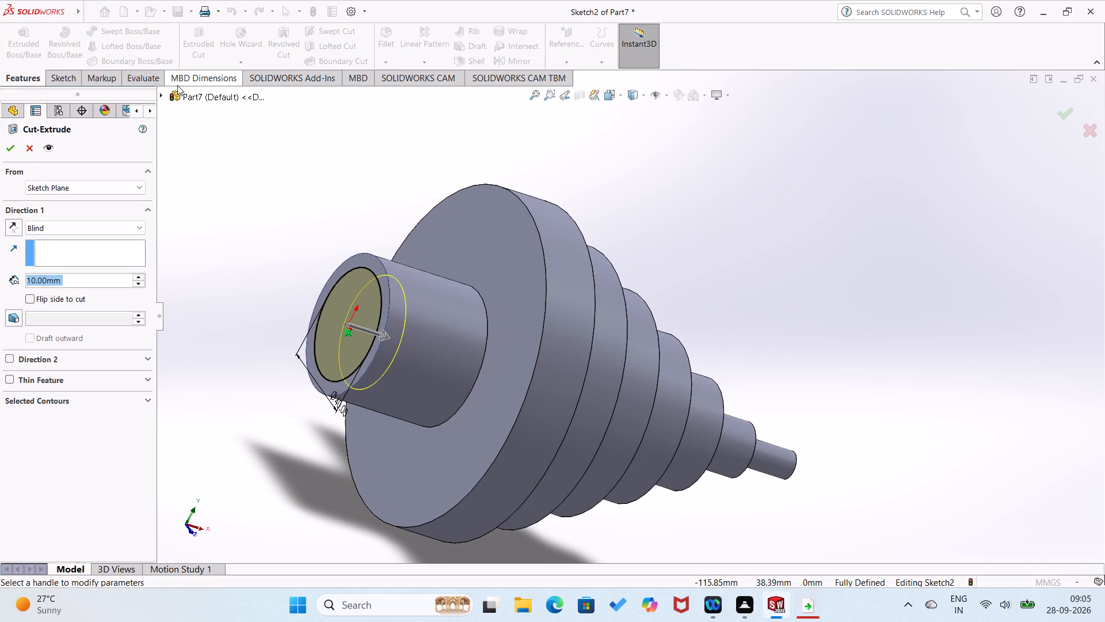
pyautogui.click(140, 274)
pyautogui.click(140, 274)
pyautogui.click(139, 274)
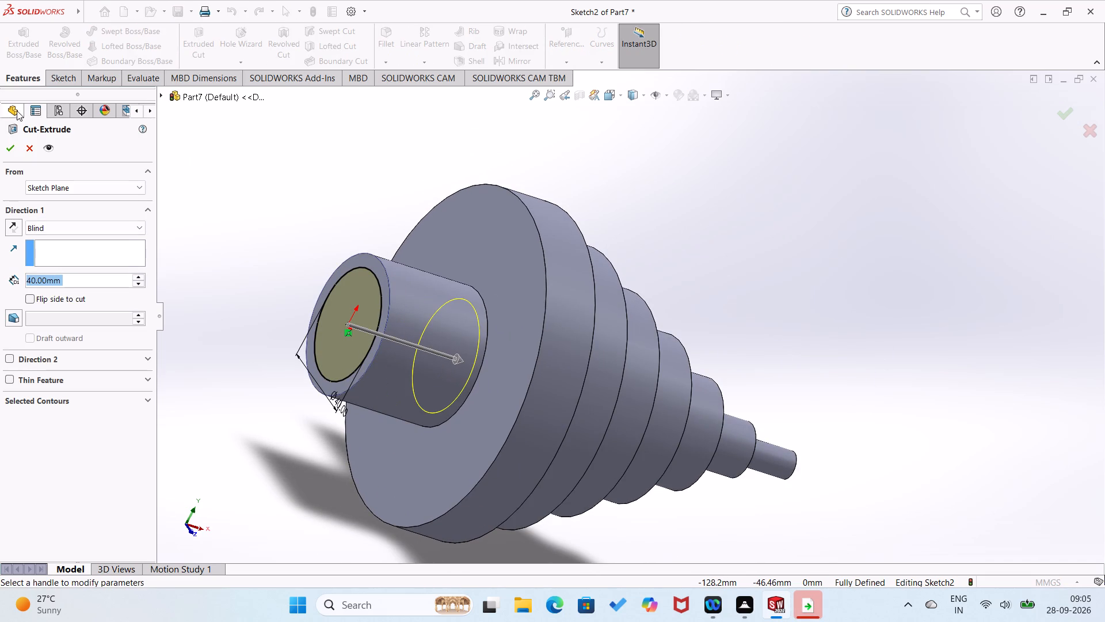
pyautogui.click(3, 147)
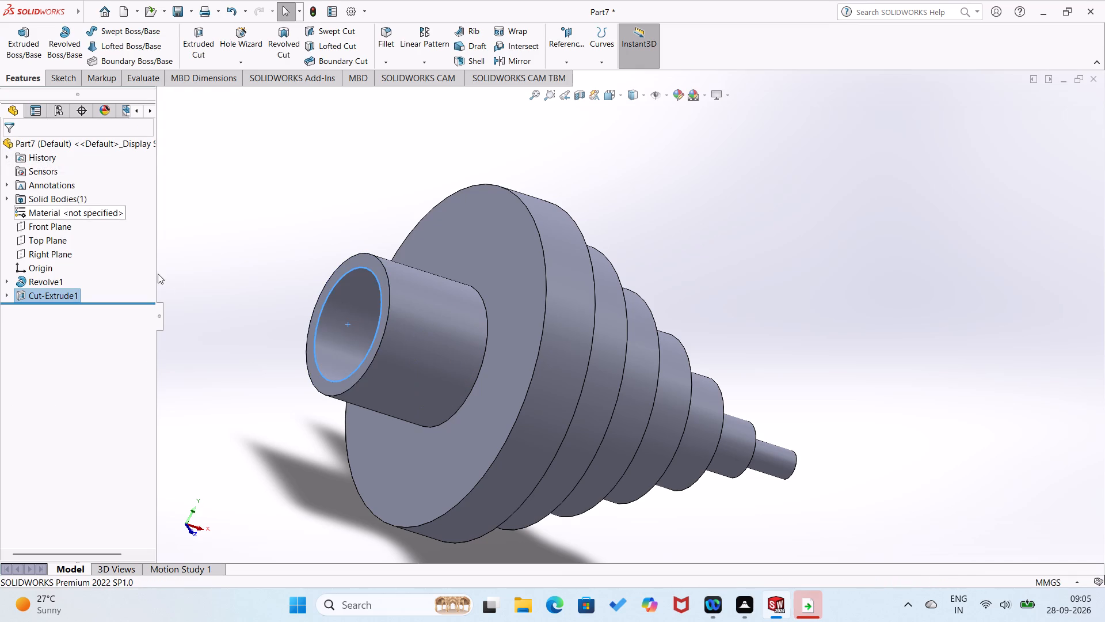
pyautogui.click(222, 283)
# Examine the finished stepped shaft and its bored end from several angles.
pyautogui.moveTo(245, 323); pyautogui.dragTo(485, 499, button='middle')
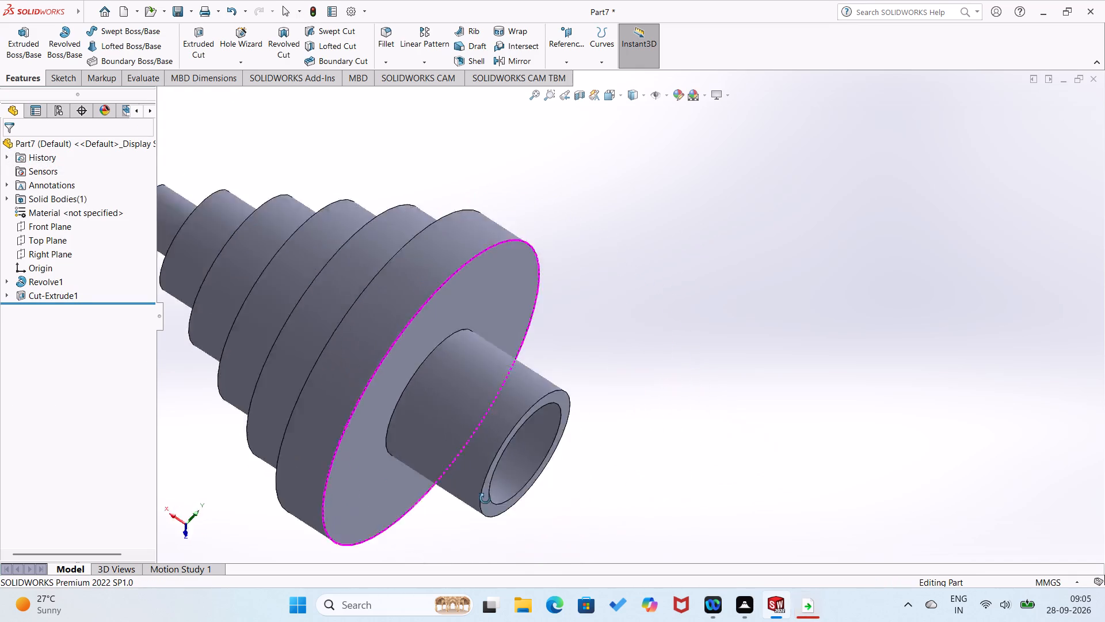
pyautogui.moveTo(485, 499); pyautogui.dragTo(538, 504, button='middle')
pyautogui.scroll(1, 536, 495)
pyautogui.scroll(2, 359, 400)
pyautogui.moveTo(394, 399); pyautogui.dragTo(404, 409, button='middle')
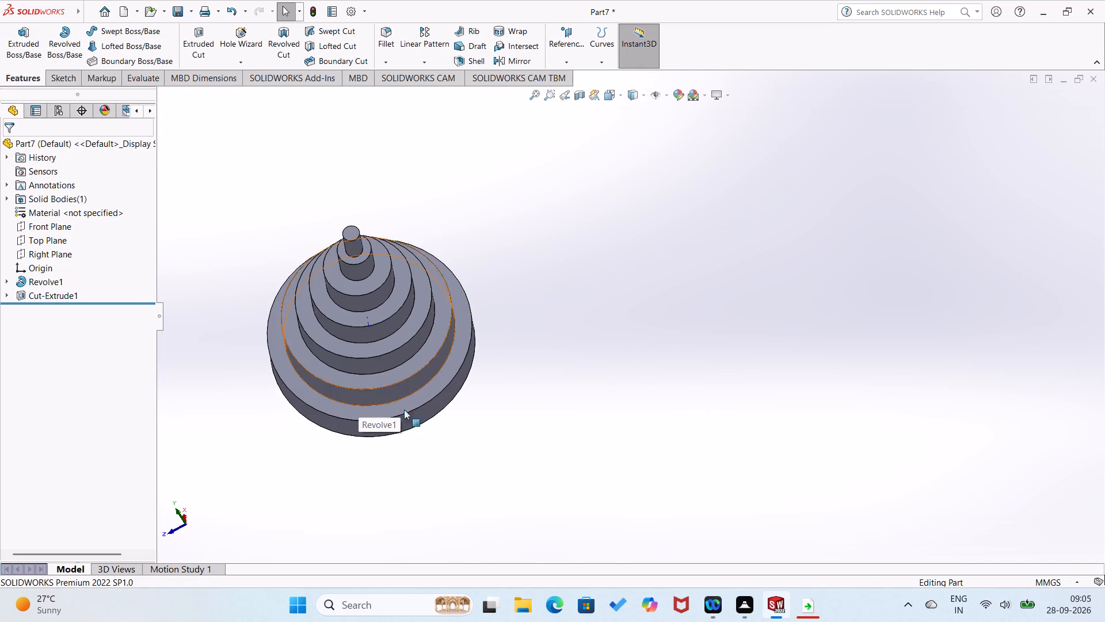
pyautogui.moveTo(404, 409); pyautogui.dragTo(480, 517, button='middle')
pyautogui.scroll(1, 480, 515)
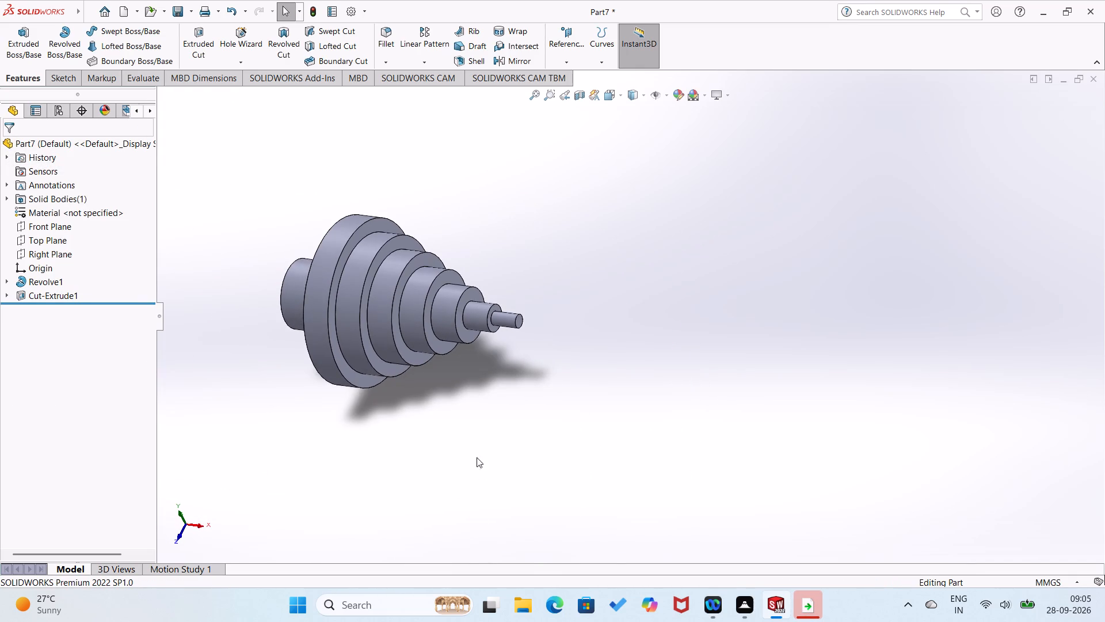
pyautogui.scroll(-2, 432, 424)
pyautogui.scroll(-2, 399, 388)
pyautogui.scroll(1, 399, 388)
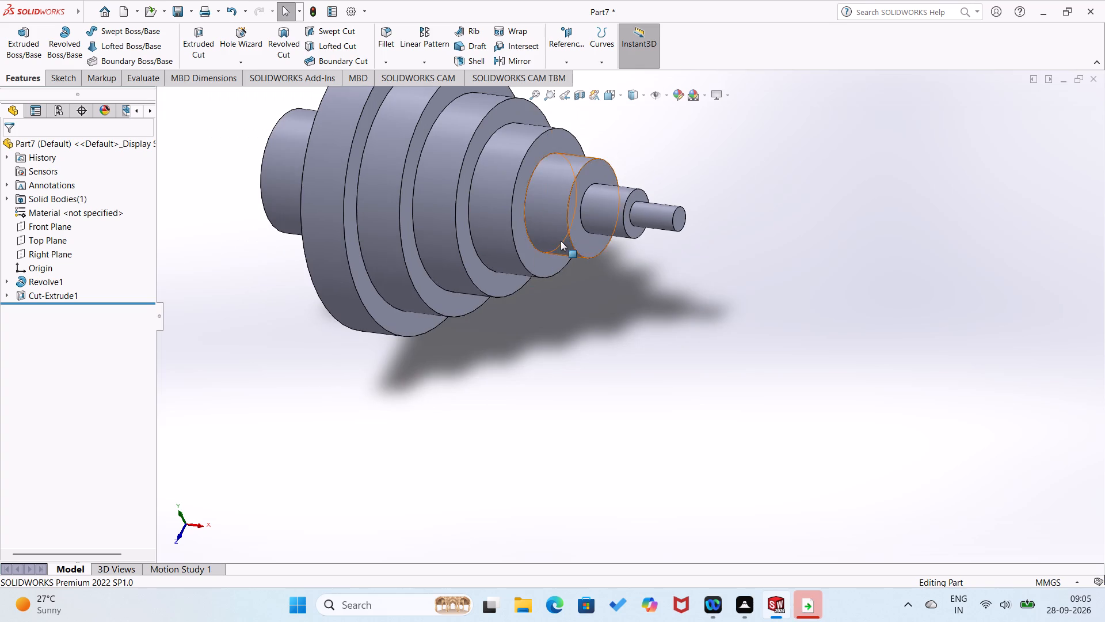
pyautogui.scroll(2, 563, 239)
pyautogui.scroll(-3, 563, 238)
pyautogui.scroll(2, 563, 241)
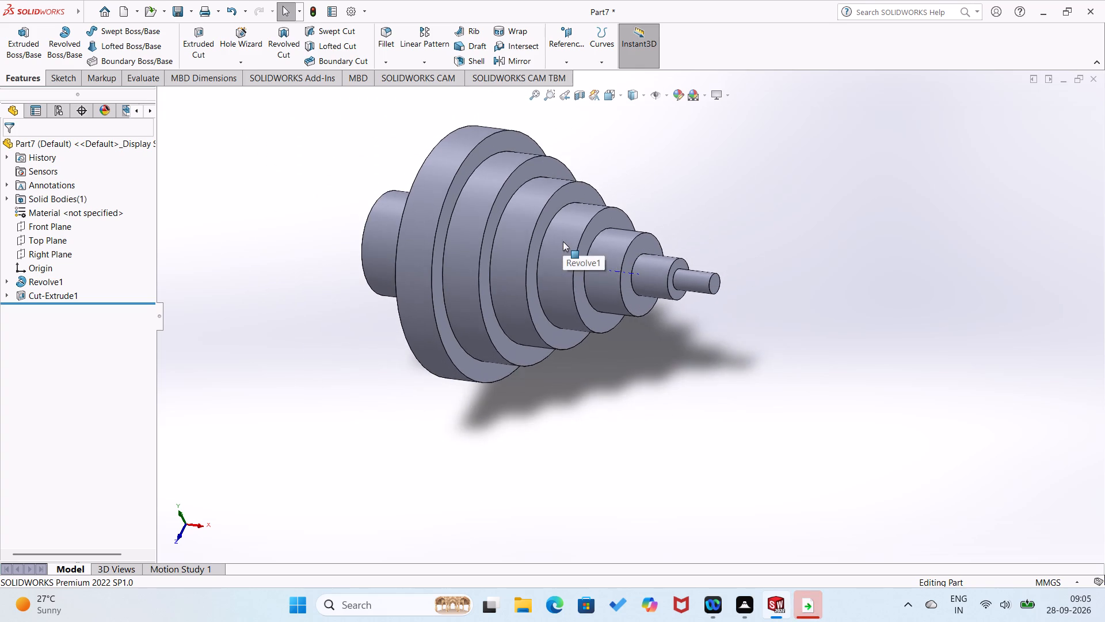
pyautogui.scroll(-2, 563, 241)
pyautogui.moveTo(557, 308); pyautogui.dragTo(453, 308, button='middle')
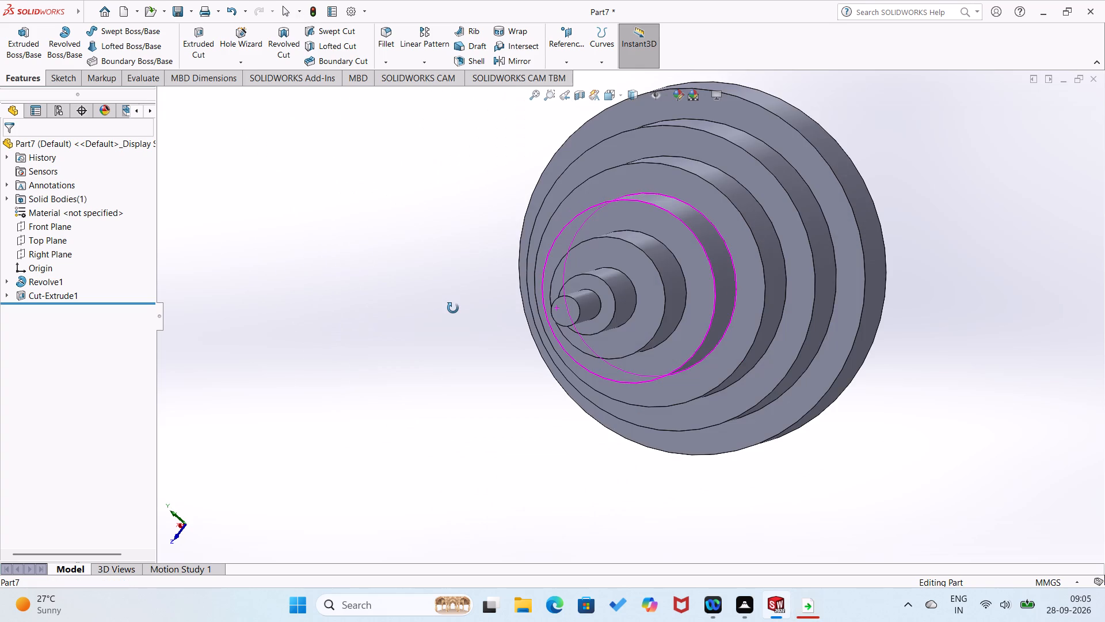
# Examine the stepped diameters of the finished shaft from the side and from its small end.
pyautogui.moveTo(453, 308); pyautogui.dragTo(599, 284, button='middle')
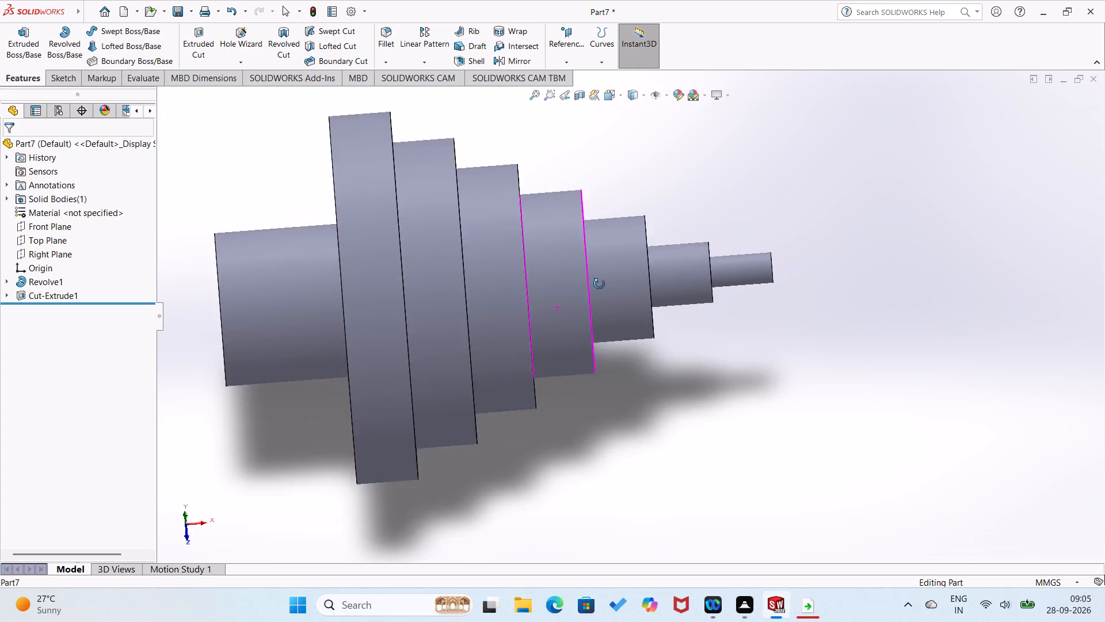
pyautogui.moveTo(599, 284); pyautogui.dragTo(563, 365, button='middle')
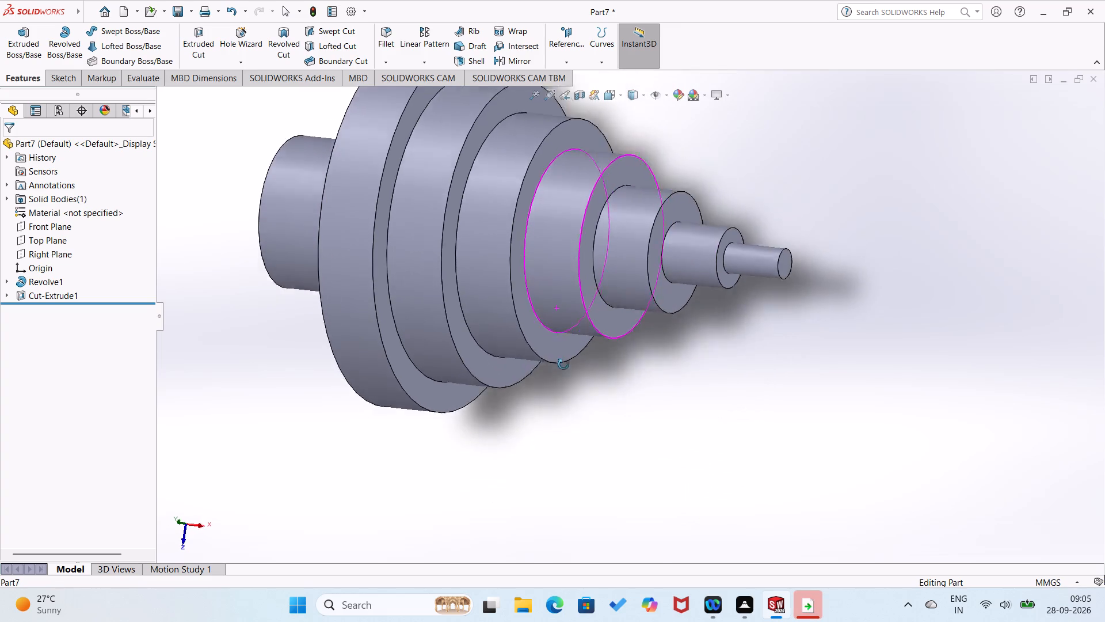
pyautogui.moveTo(563, 365); pyautogui.dragTo(483, 275, button='middle')
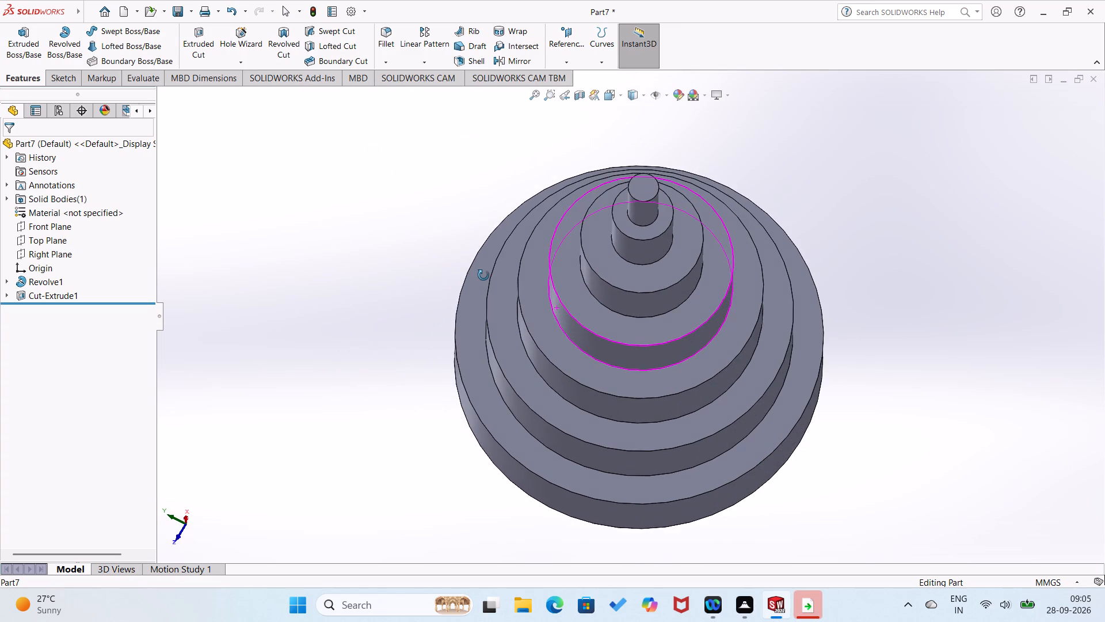
pyautogui.moveTo(483, 275); pyautogui.dragTo(479, 244, button='middle')
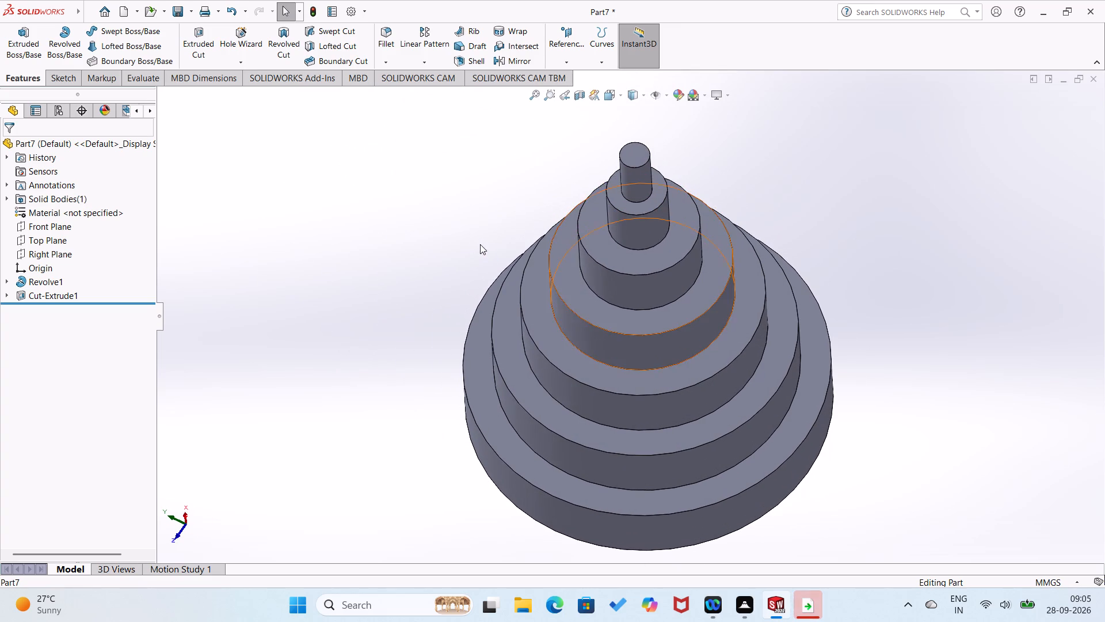
pyautogui.moveTo(487, 244); pyautogui.dragTo(536, 346, button='middle')
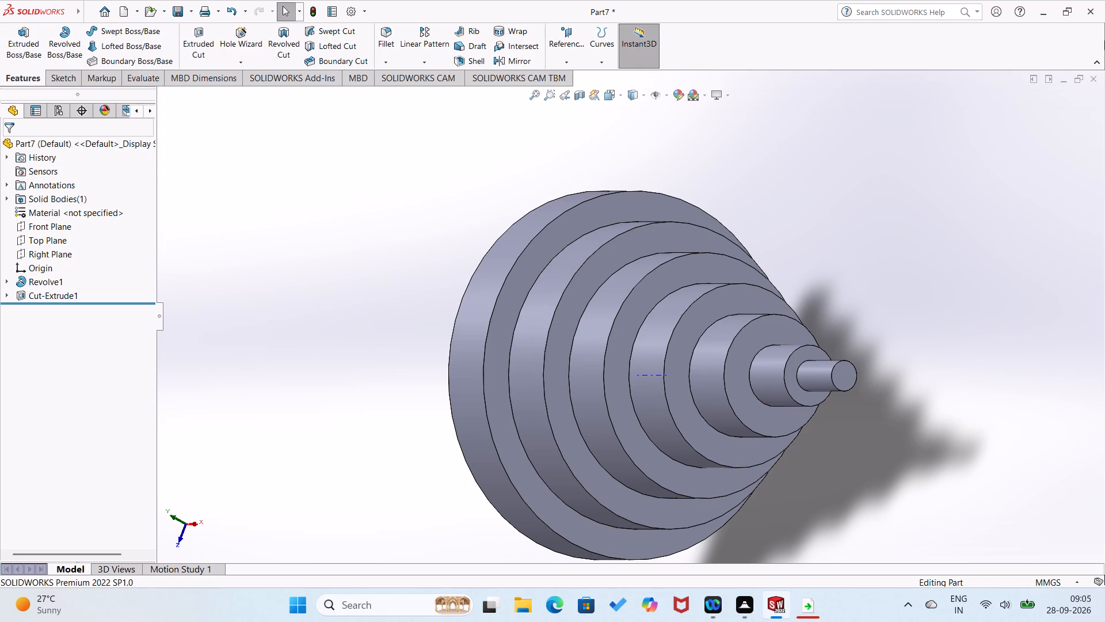
# Close the stepped shaft part without saving its changes.
pyautogui.click(1096, 72)
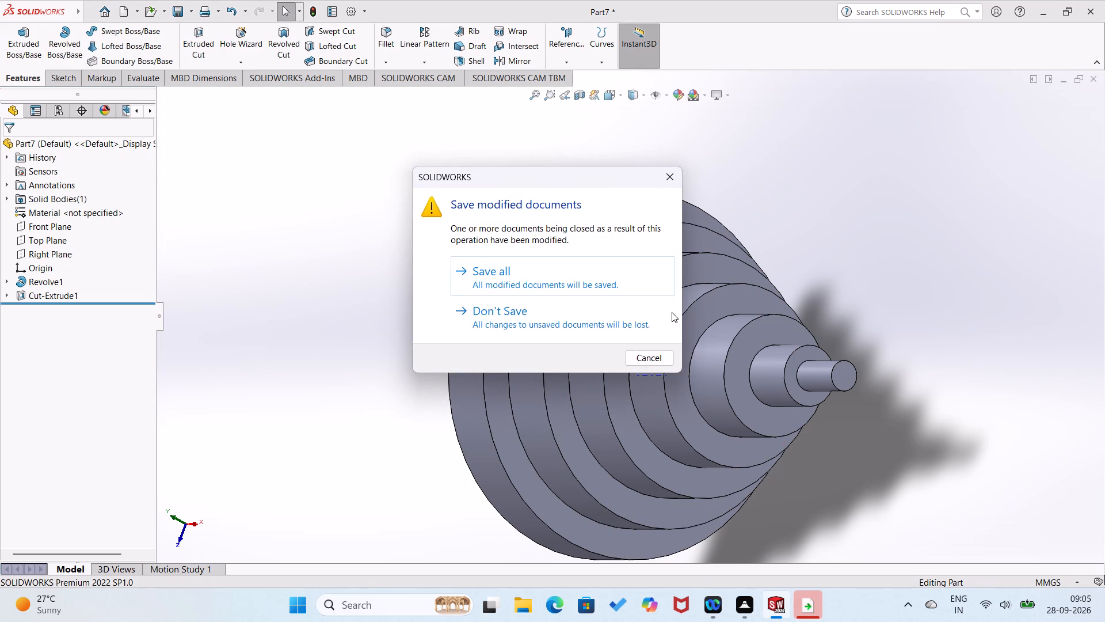
pyautogui.click(656, 320)
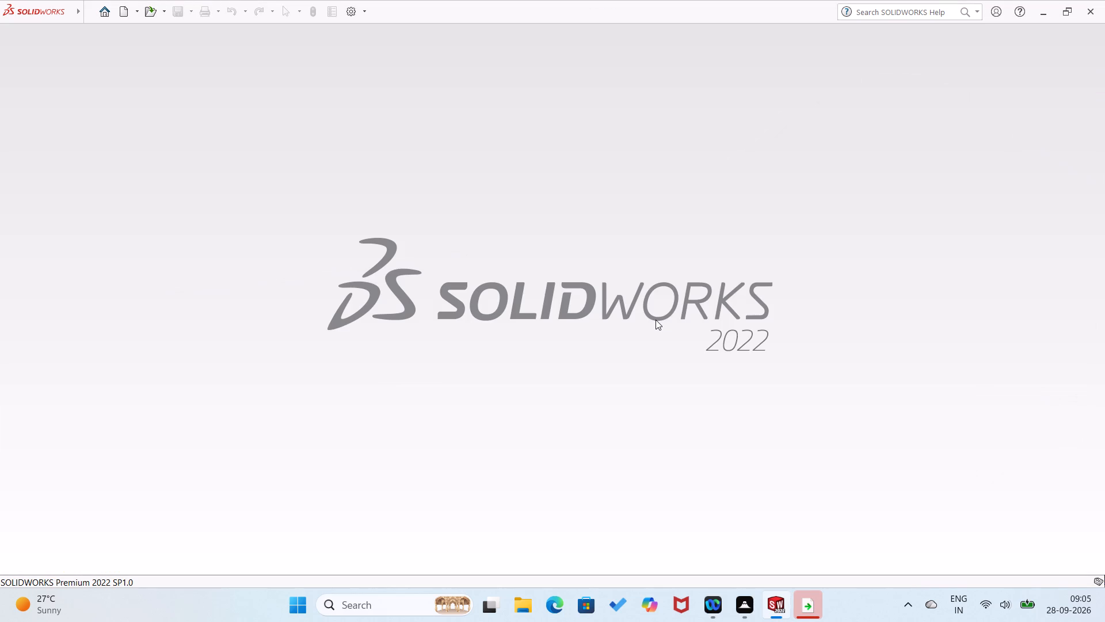
# Create a new part document.
pyautogui.click(102, 9)
pyautogui.click(289, 181)
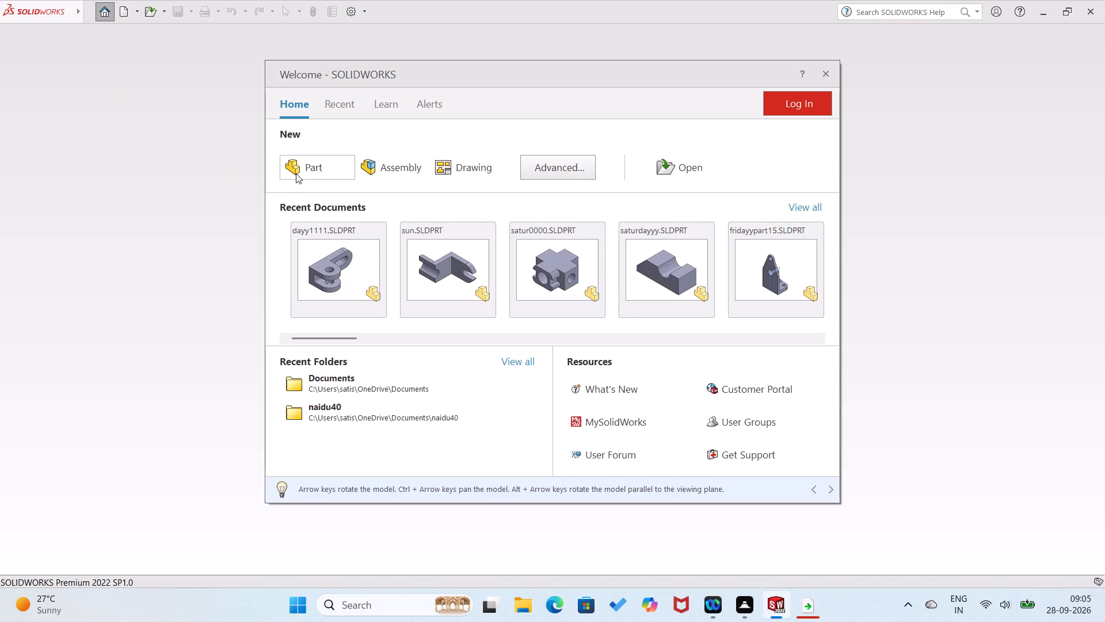
pyautogui.click(294, 164)
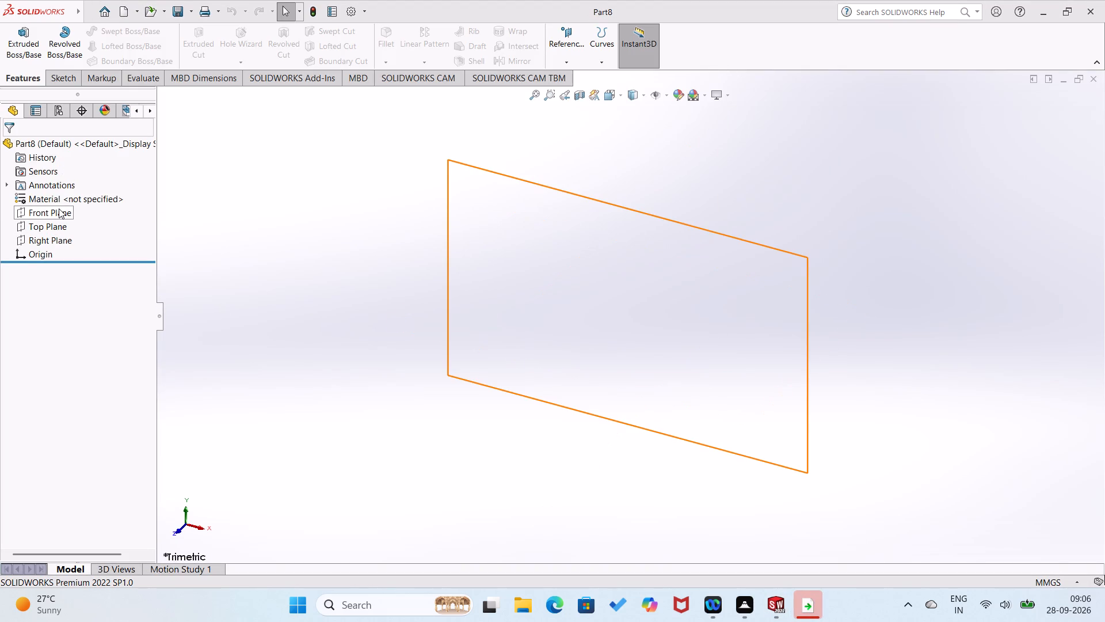
# On the Front Plane, sketch a closed stepped profile up from the origin, about 73 mm tall, with two 18 mm ledges and an R33 bottom arc.
pyautogui.click(59, 208)
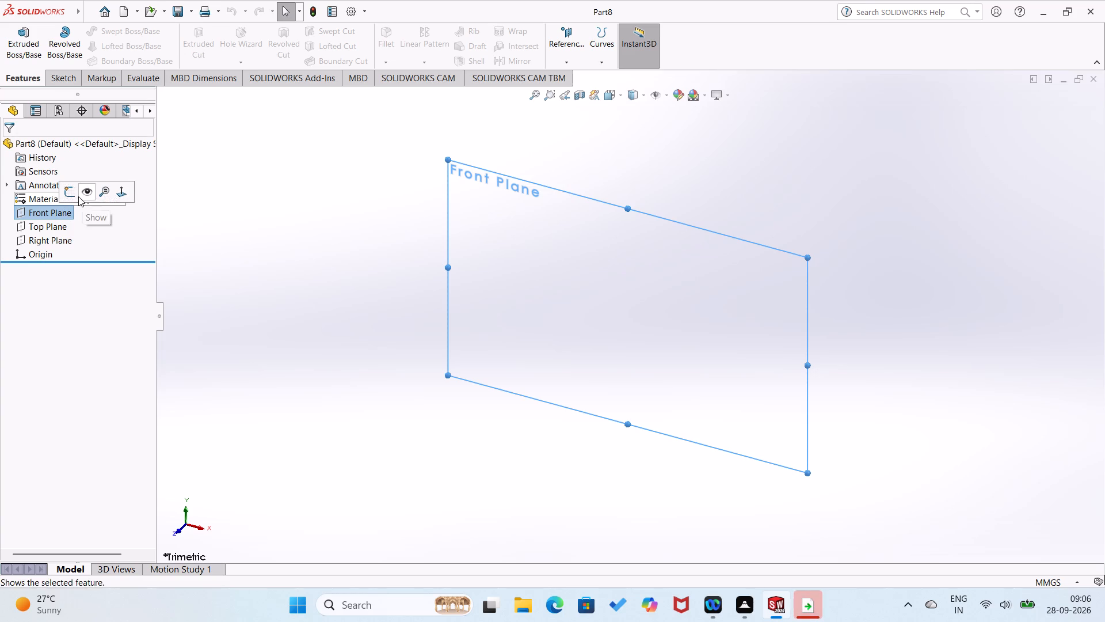
pyautogui.click(71, 191)
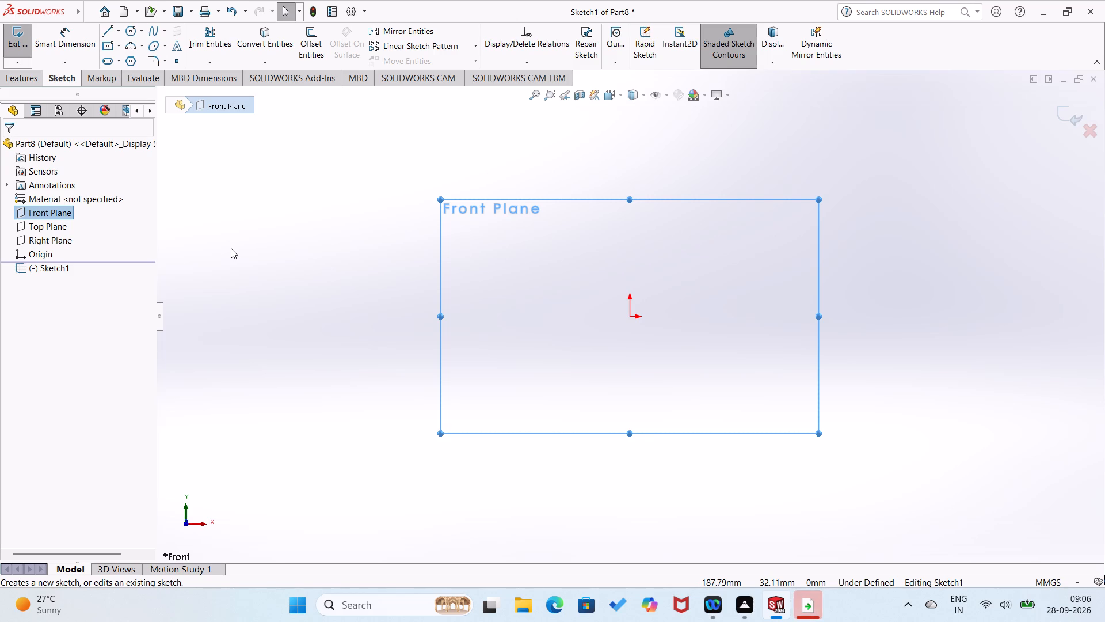
pyautogui.moveTo(499, 395); pyautogui.dragTo(388, 402, button='right')
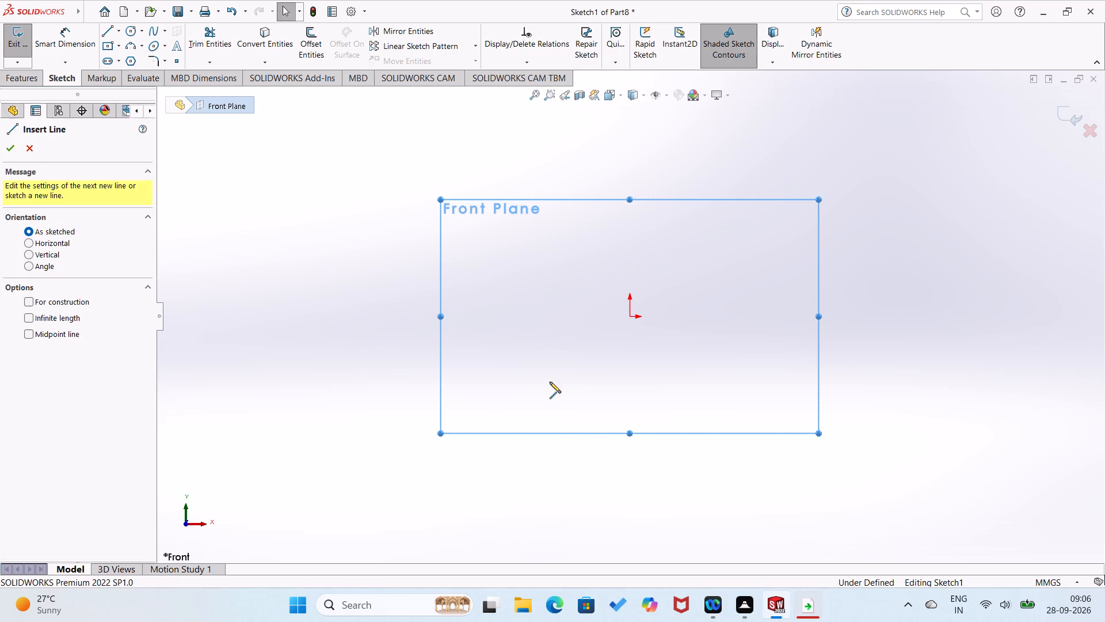
pyautogui.click(630, 317)
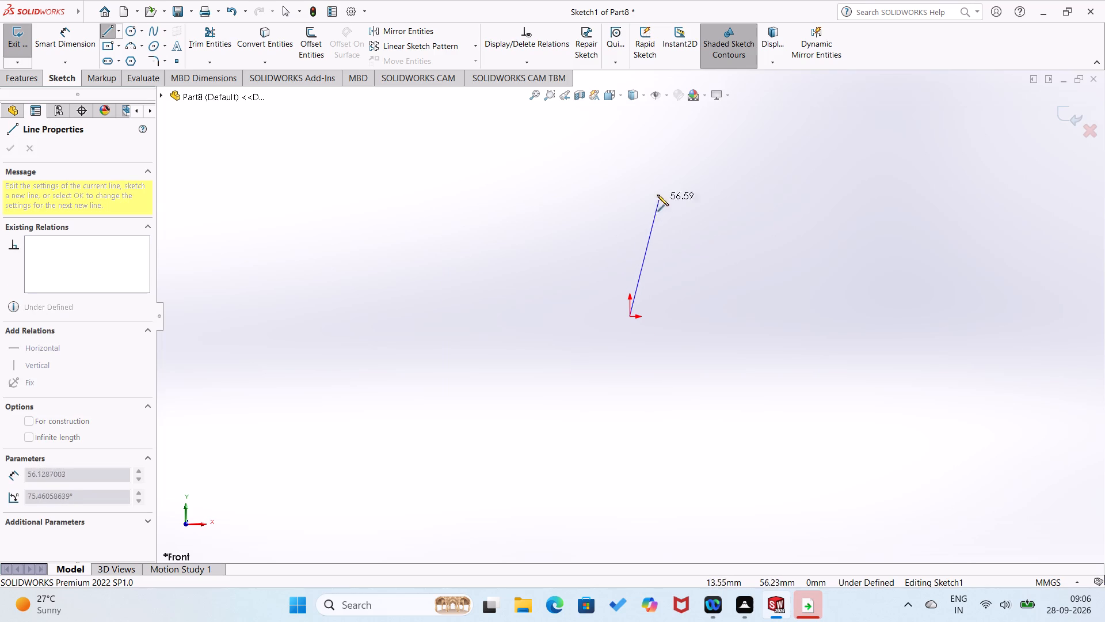
pyautogui.click(628, 161)
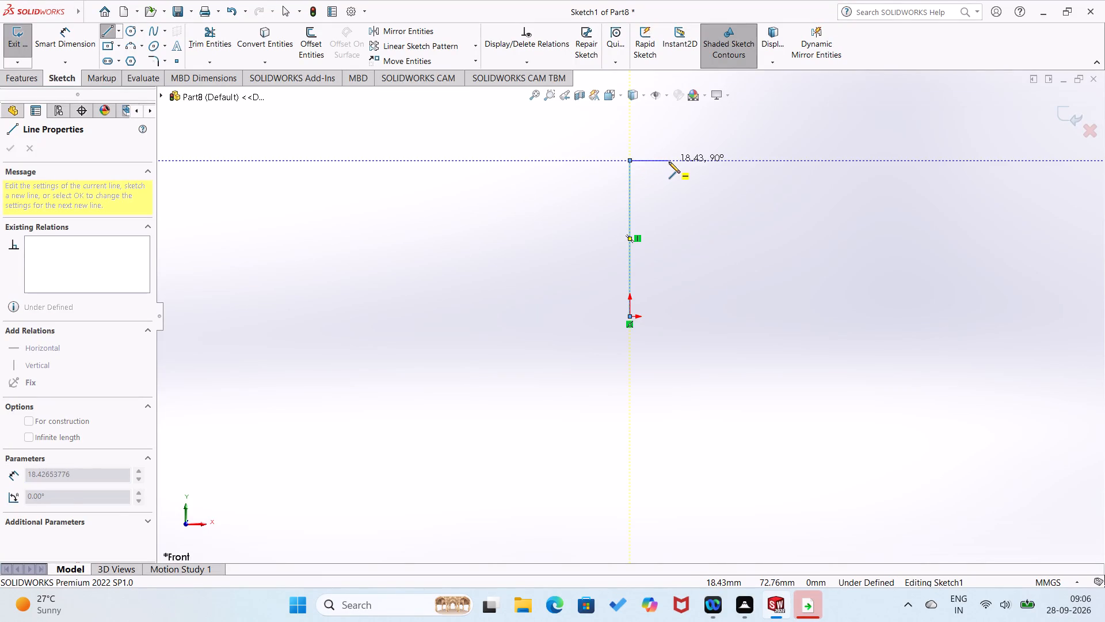
pyautogui.click(669, 162)
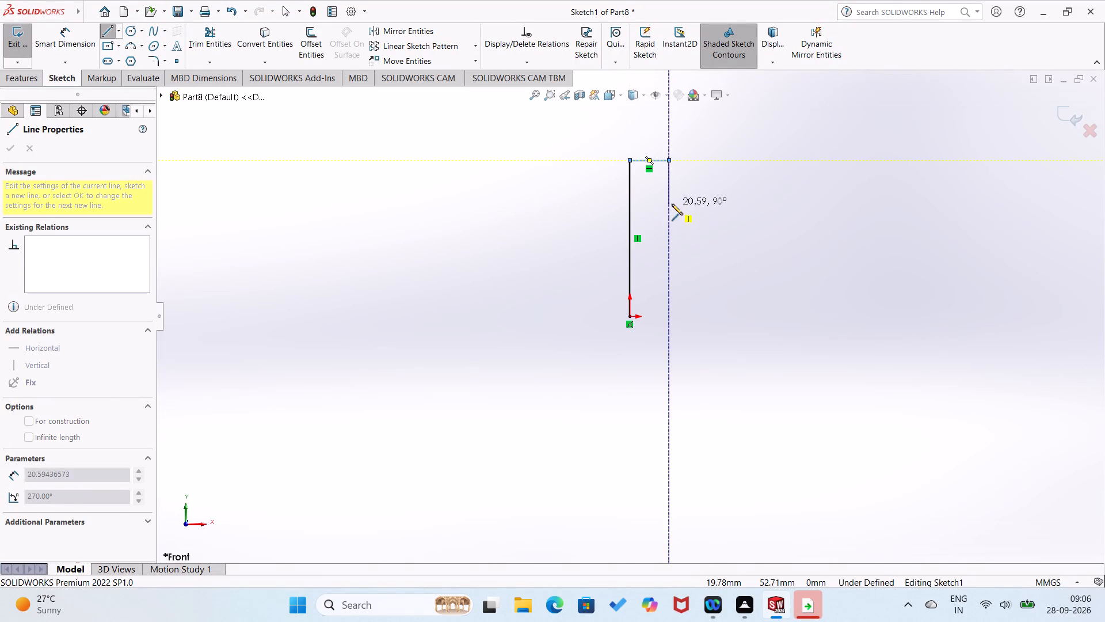
pyautogui.click(672, 200)
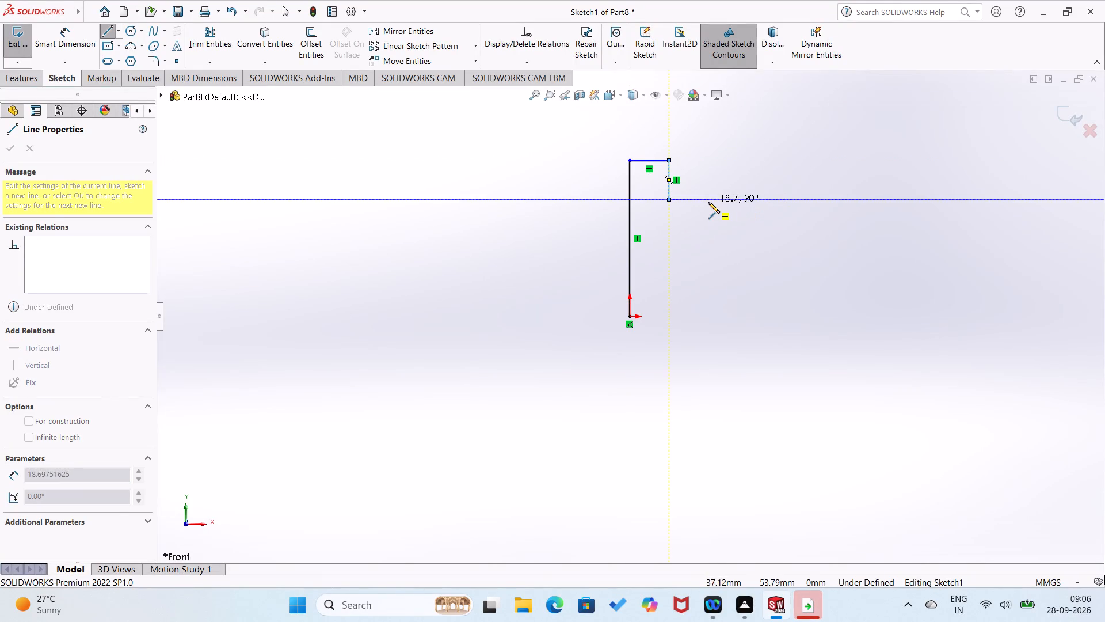
pyautogui.click(707, 202)
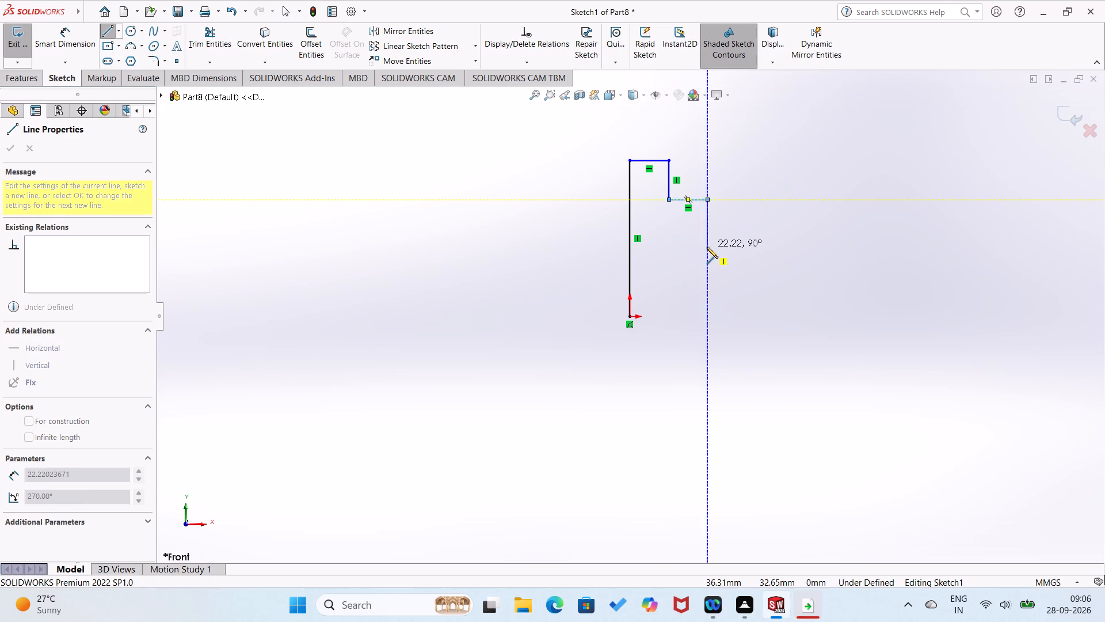
pyautogui.click(707, 247)
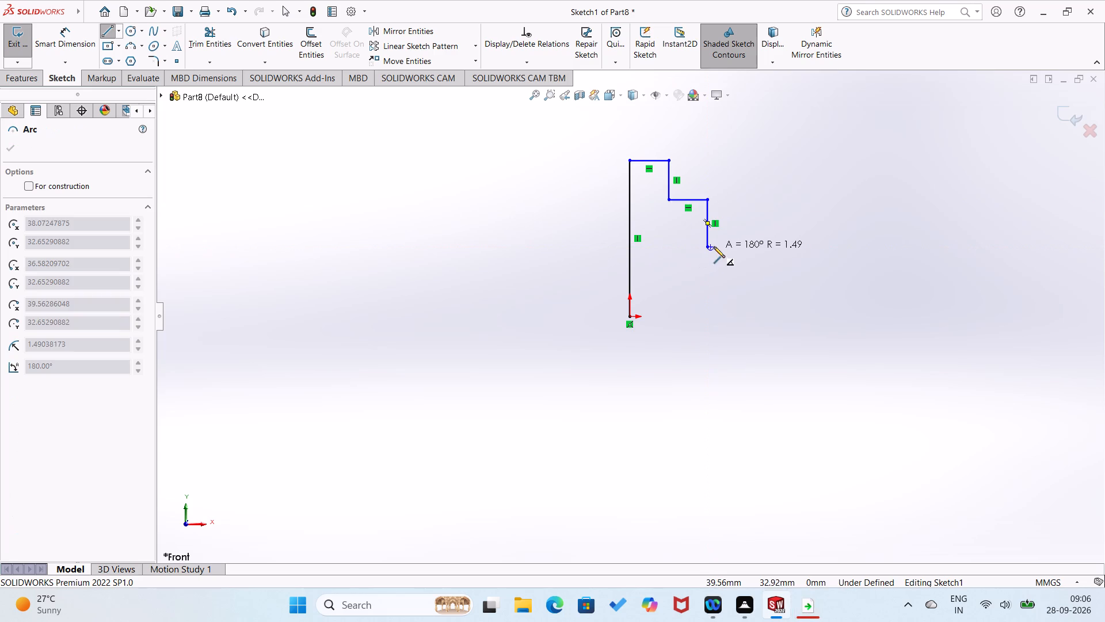
pyautogui.click(630, 317)
# Dimension the short vertical edge between the profile's two ledges to 10 mm.
pyautogui.moveTo(669, 377); pyautogui.dragTo(712, 257, button='right')
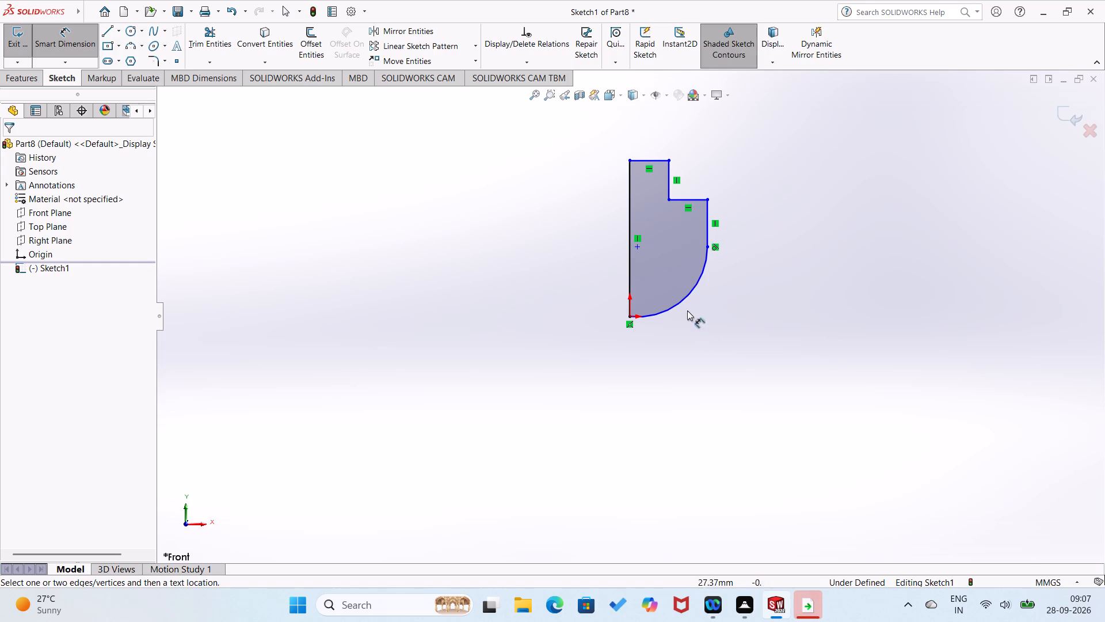
pyautogui.click(670, 186)
pyautogui.click(772, 210)
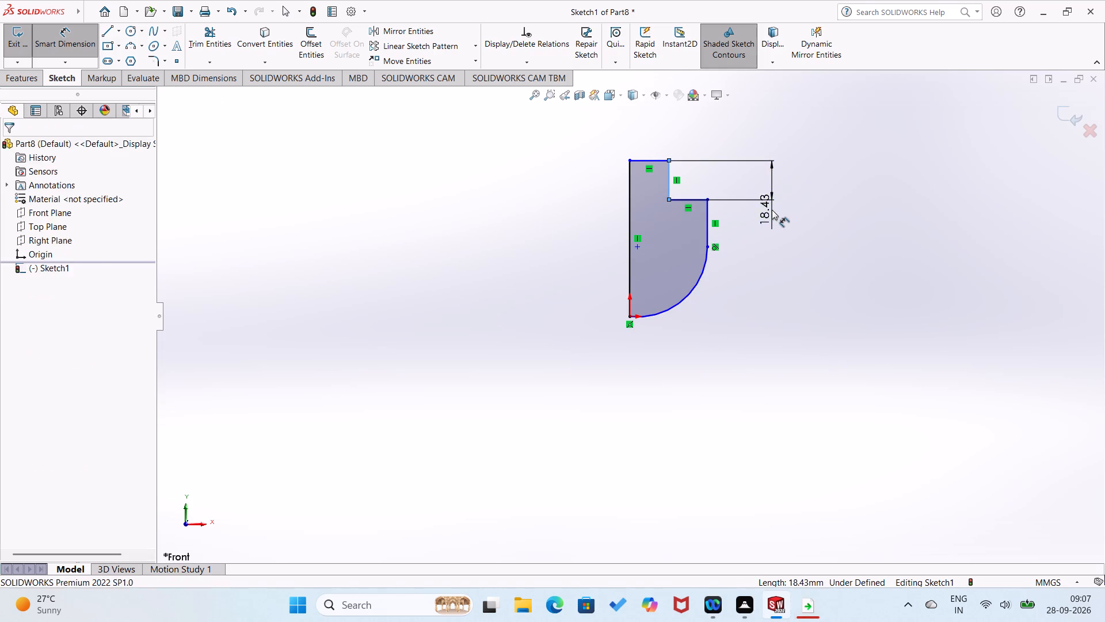
pyautogui.write('10')
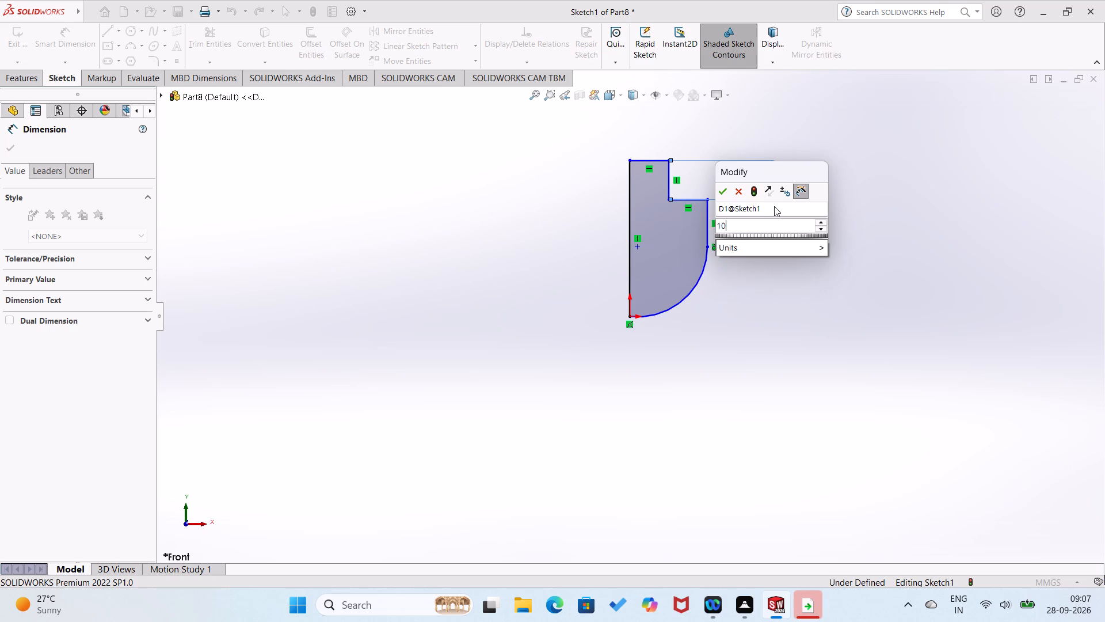
pyautogui.press('Return')
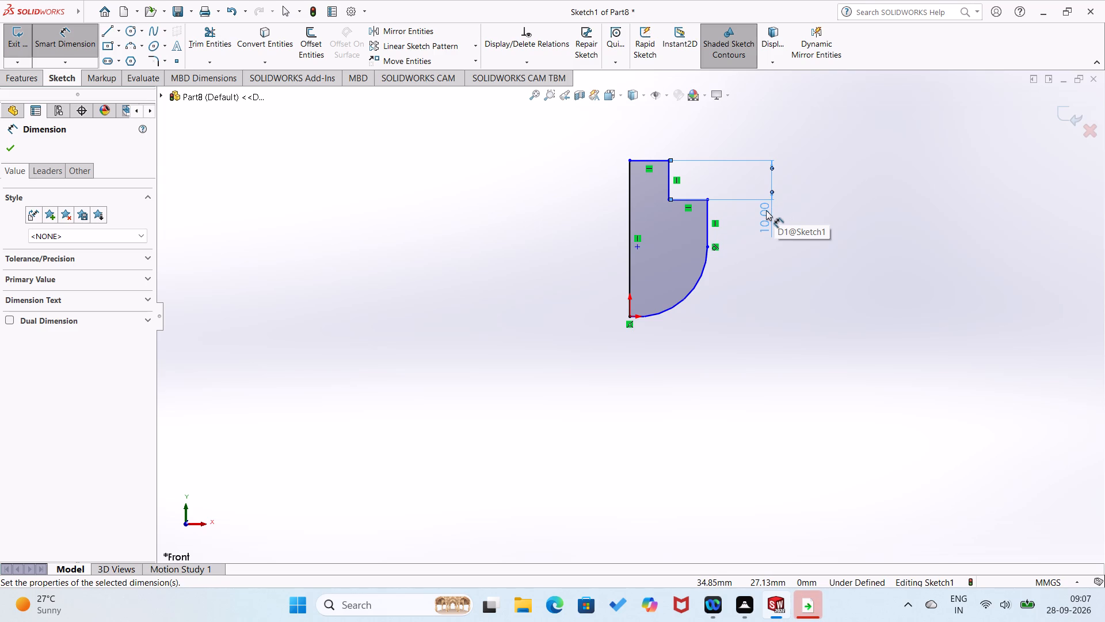
# Dimension the vertical distance from the profile's top corner on the axis line to the arc's upper end to 25 mm.
pyautogui.click(628, 161)
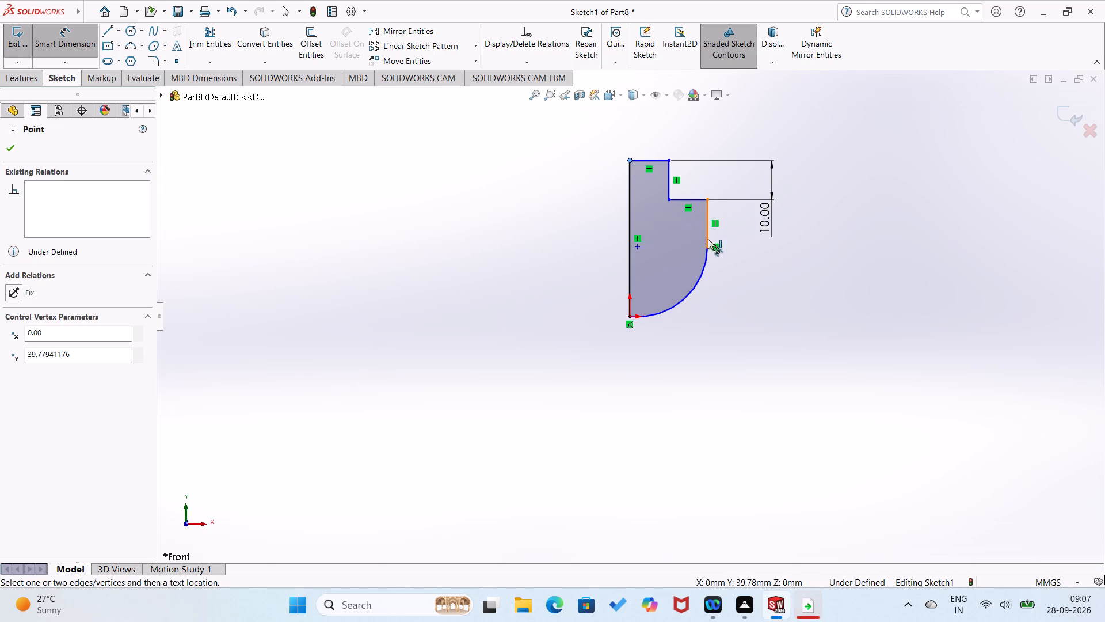
pyautogui.click(710, 245)
pyautogui.click(791, 230)
pyautogui.press('2')
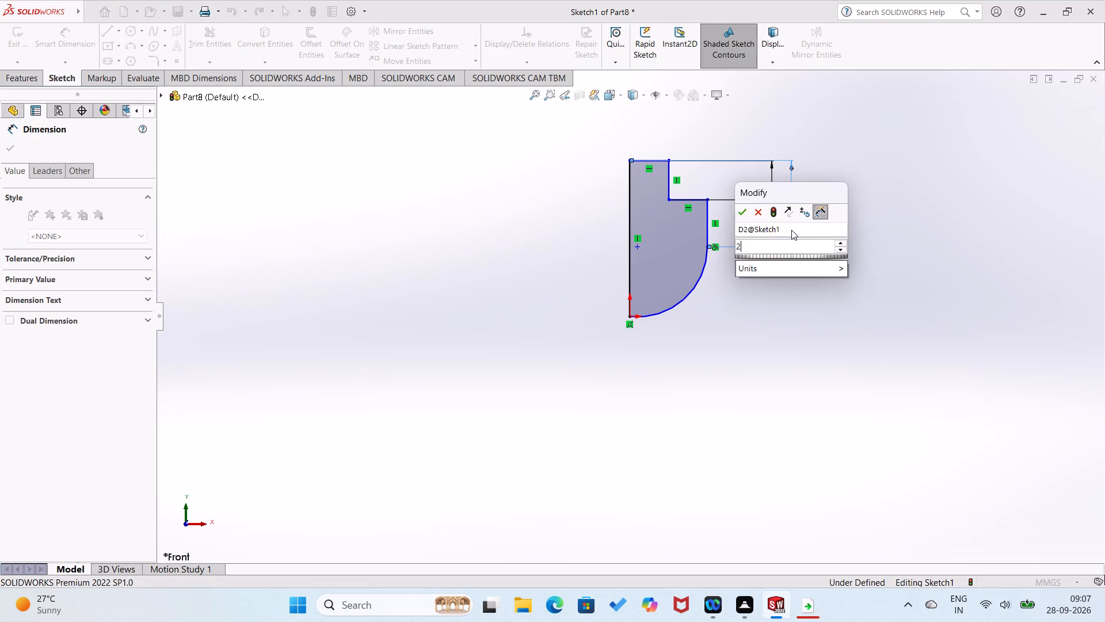
pyautogui.press('5')
pyautogui.press('Return')
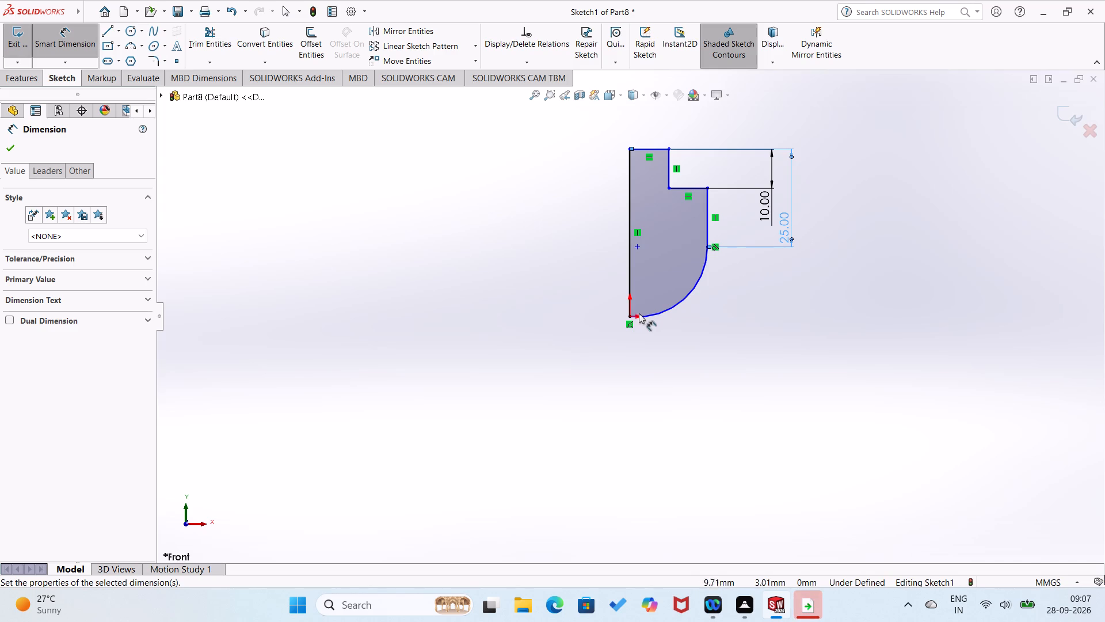
# Dimension the profile's bottom arc to a 15 mm radius.
pyautogui.click(660, 317)
pyautogui.click(679, 304)
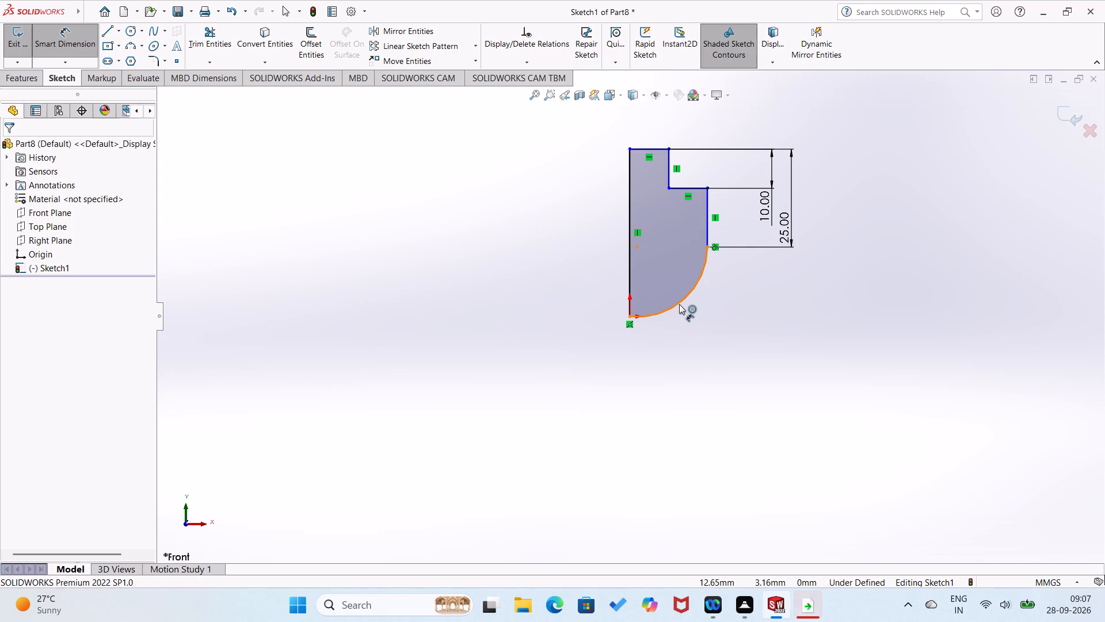
pyautogui.click(688, 323)
pyautogui.write('15')
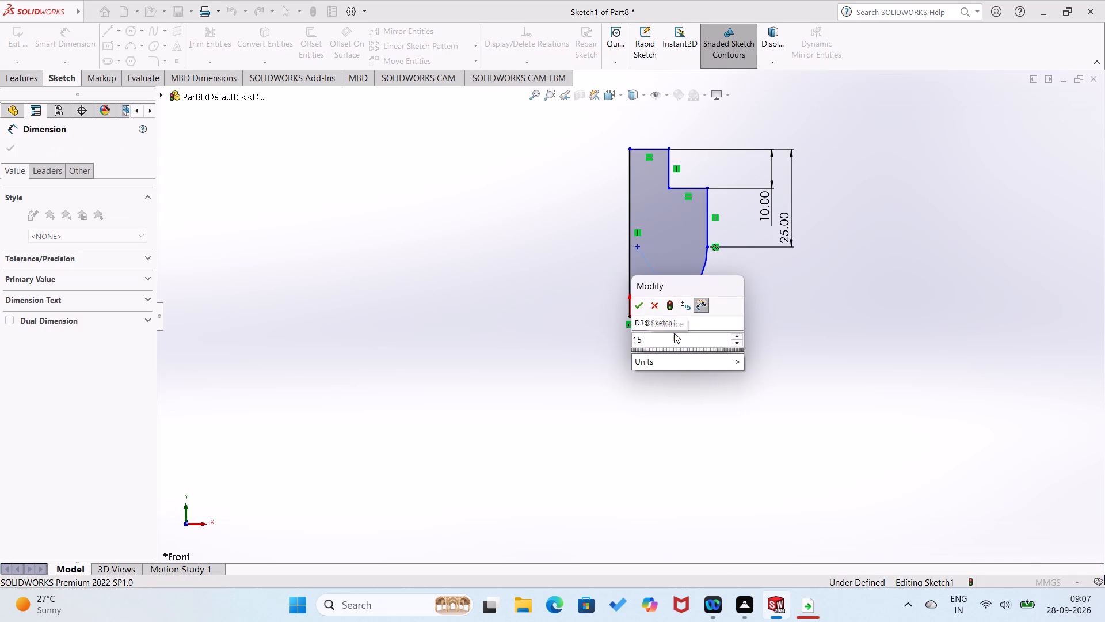
pyautogui.press('Return')
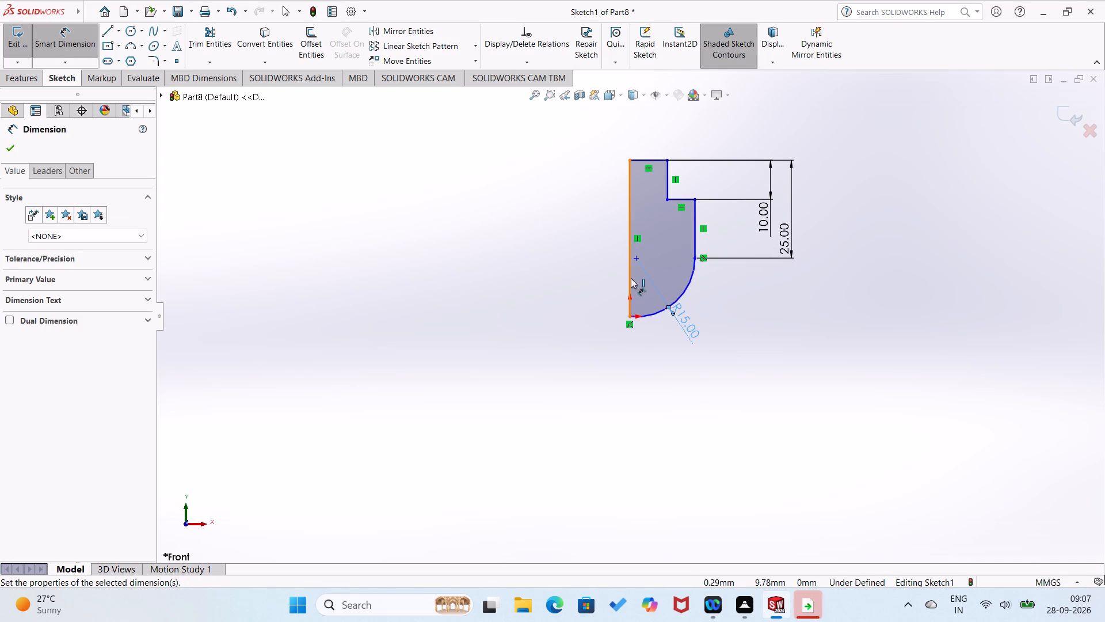
# Dimension the profile's top horizontal edge to 6 mm.
pyautogui.click(631, 278)
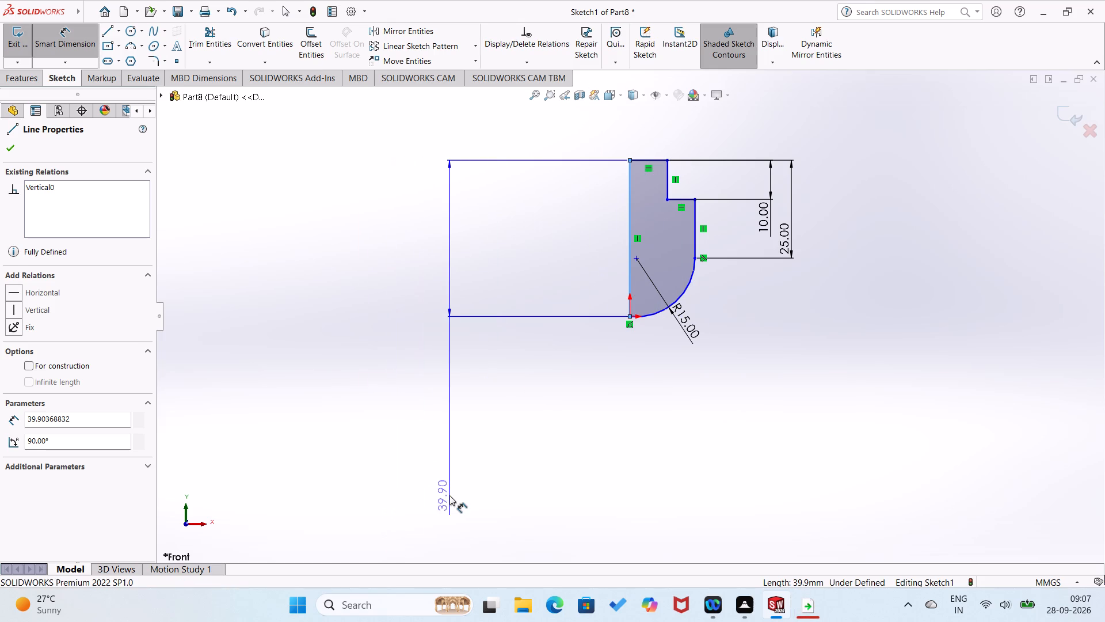
pyautogui.press('Escape')
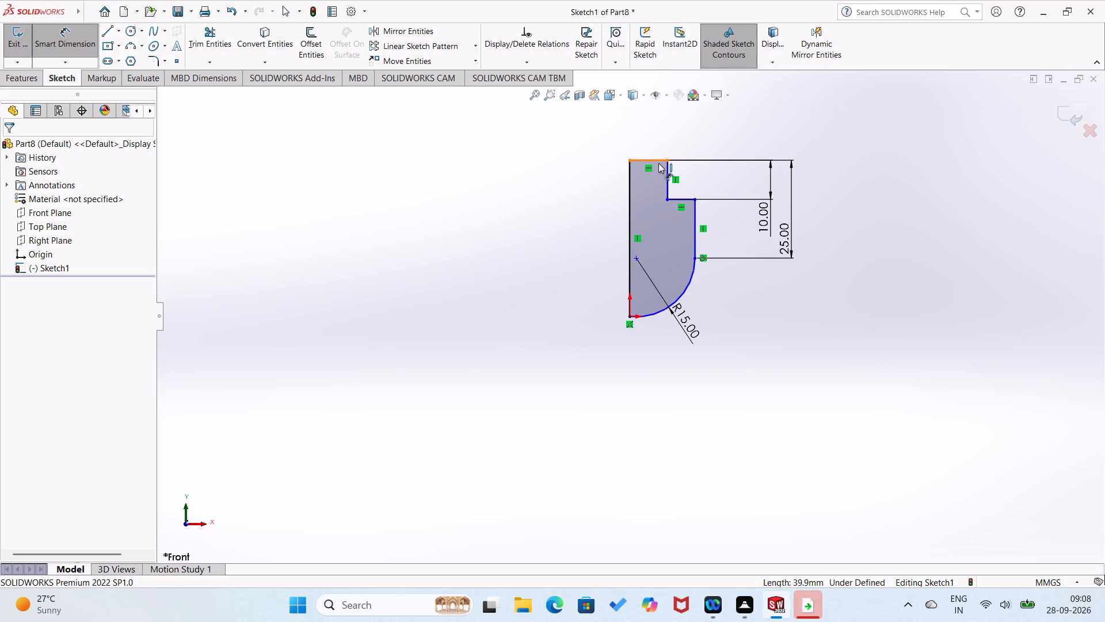
pyautogui.click(640, 161)
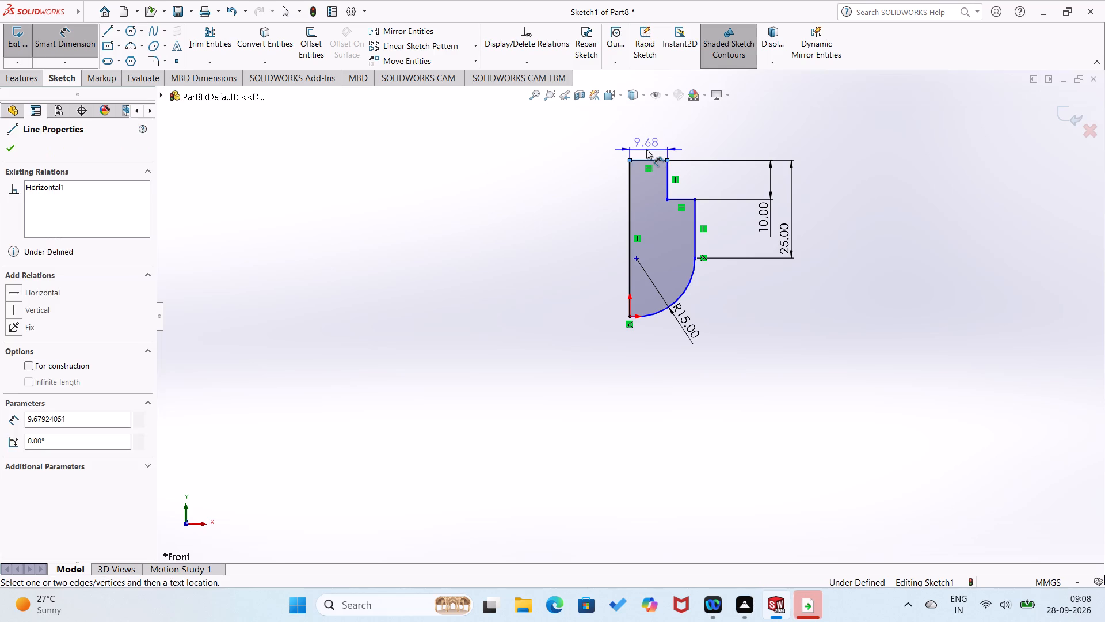
pyautogui.click(646, 149)
pyautogui.press('6')
pyautogui.press('Return')
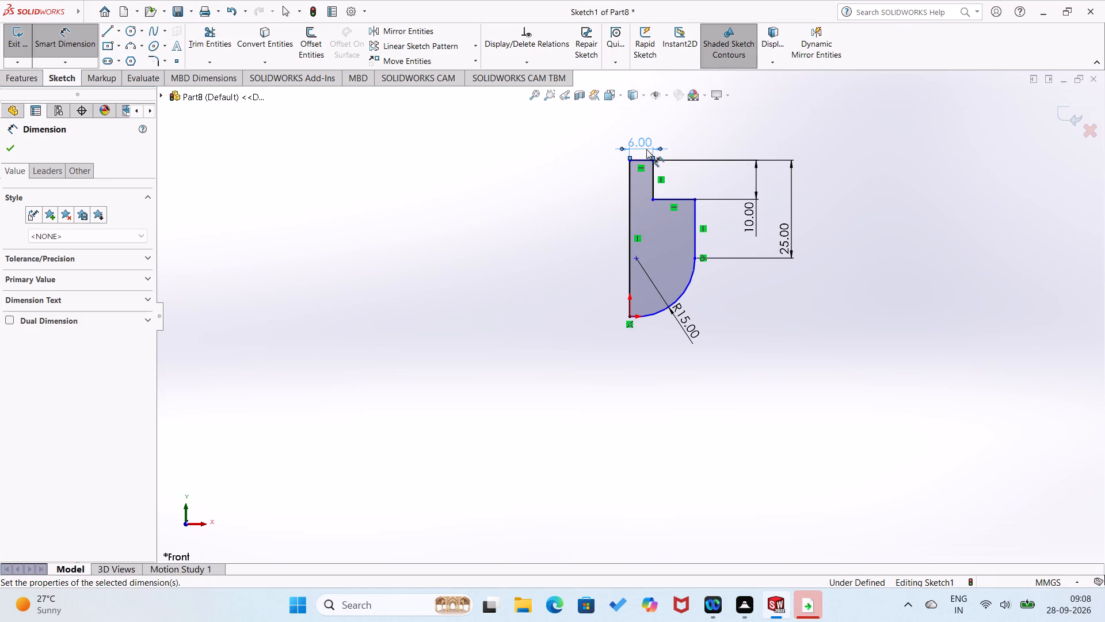
# Dimension the profile's horizontal ledge below the narrow neck to 15 mm.
pyautogui.click(559, 267)
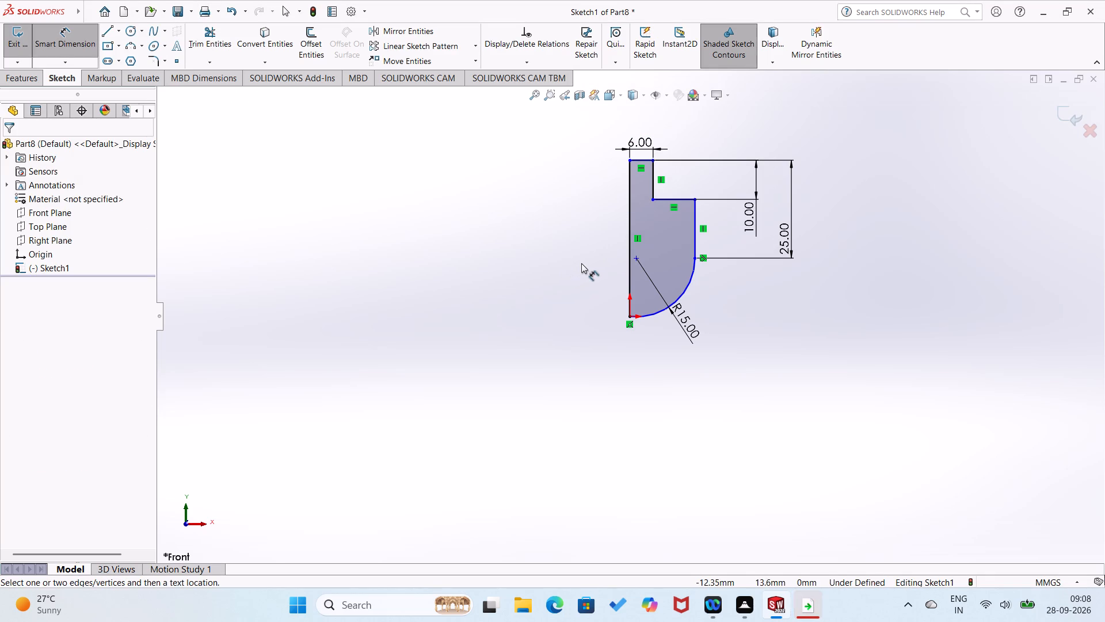
pyautogui.click(667, 200)
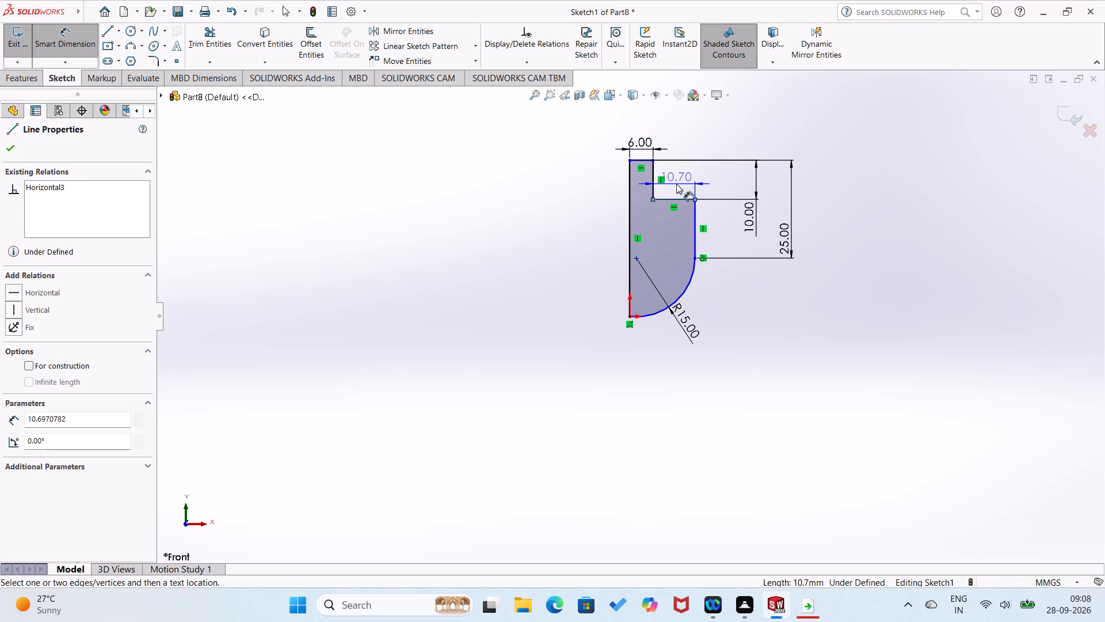
pyautogui.click(676, 184)
pyautogui.press('4')
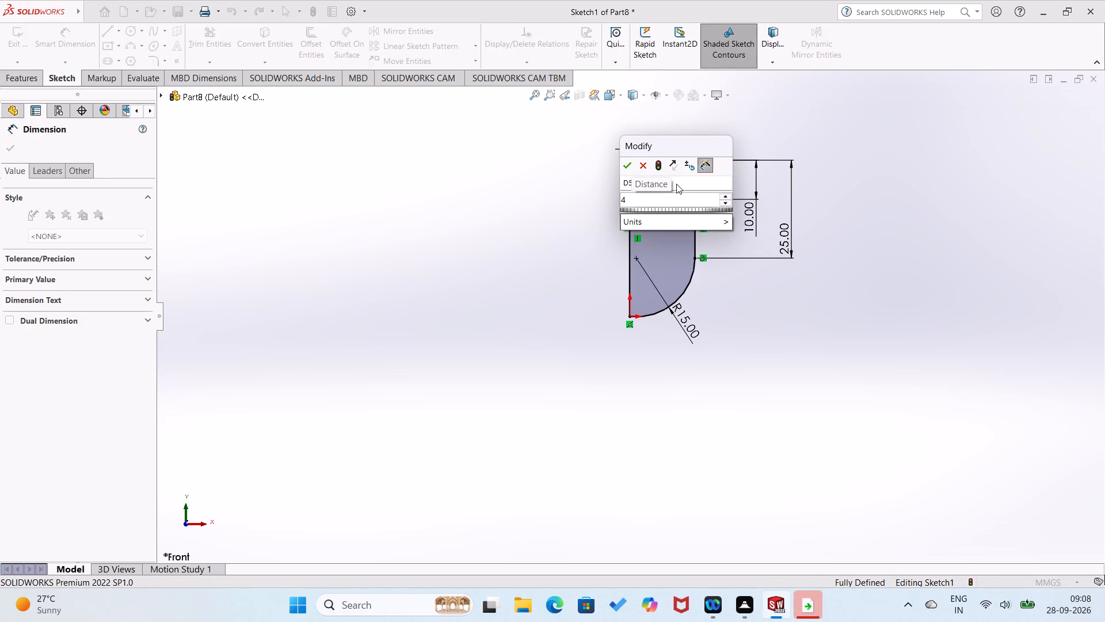
pyautogui.press('BackSpace')
pyautogui.write('15')
pyautogui.press('Return')
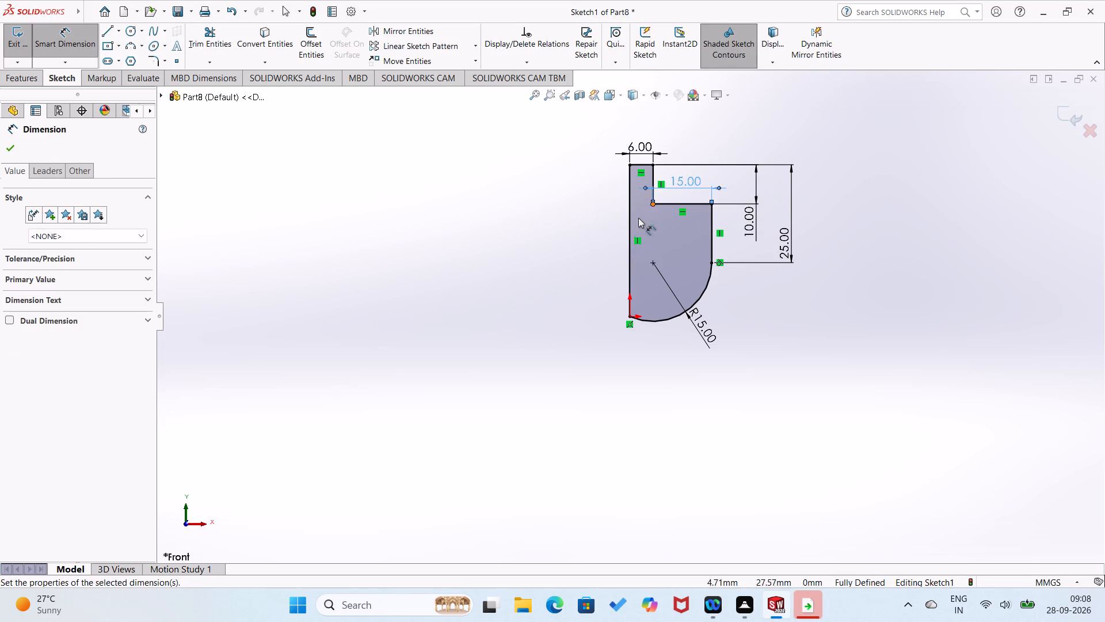
pyautogui.click(569, 264)
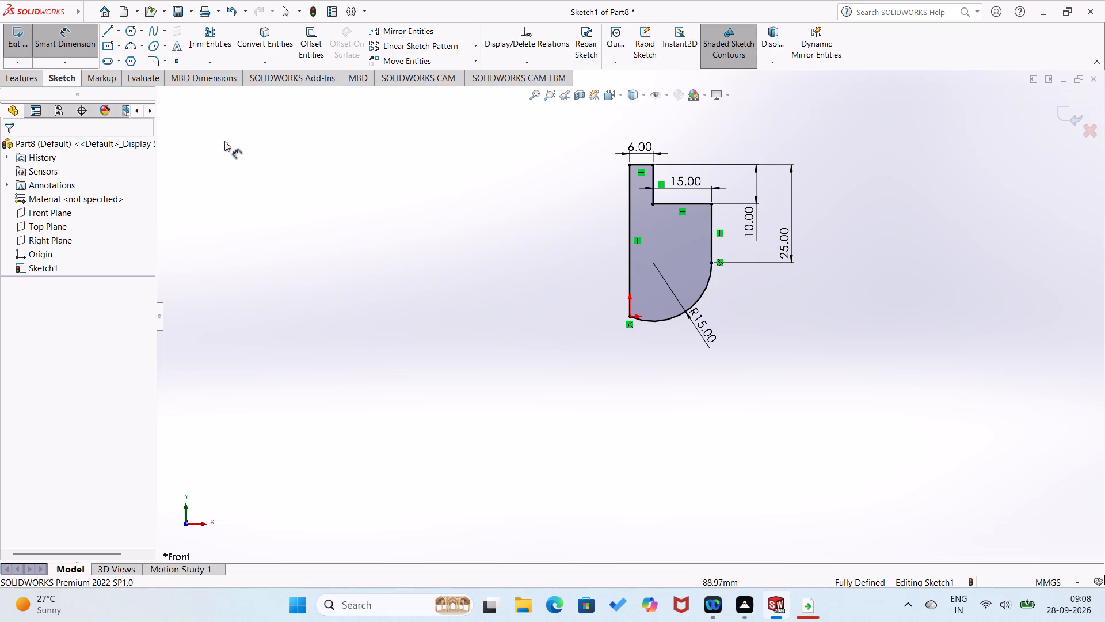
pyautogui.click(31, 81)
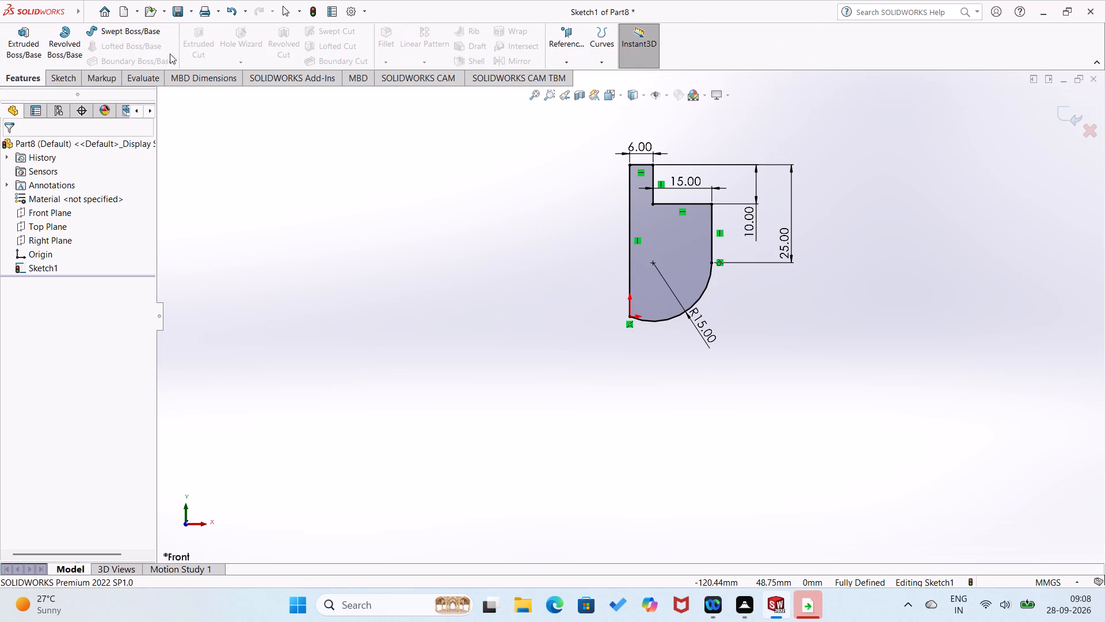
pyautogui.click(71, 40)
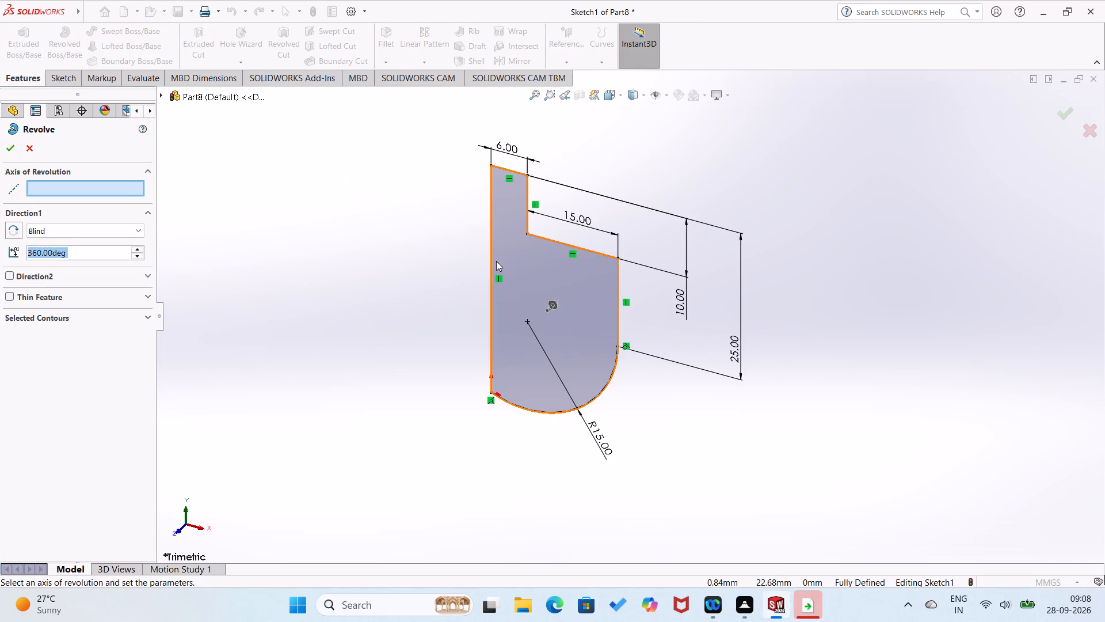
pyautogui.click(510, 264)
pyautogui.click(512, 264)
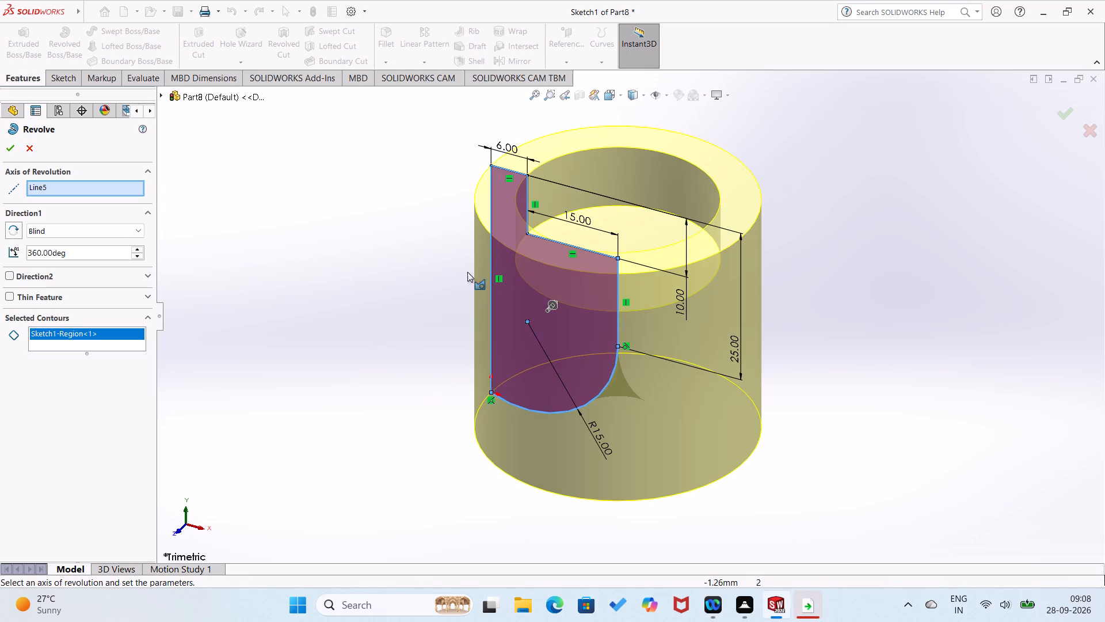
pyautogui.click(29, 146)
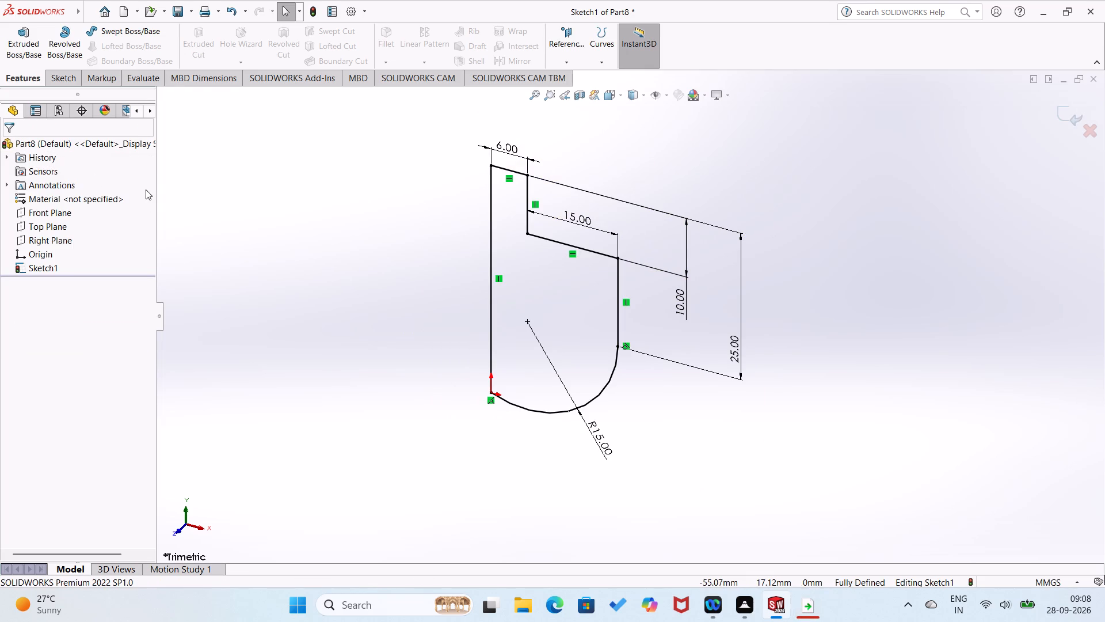
# Revolve the profile 360 degrees about its long vertical line through the origin.
pyautogui.click(67, 40)
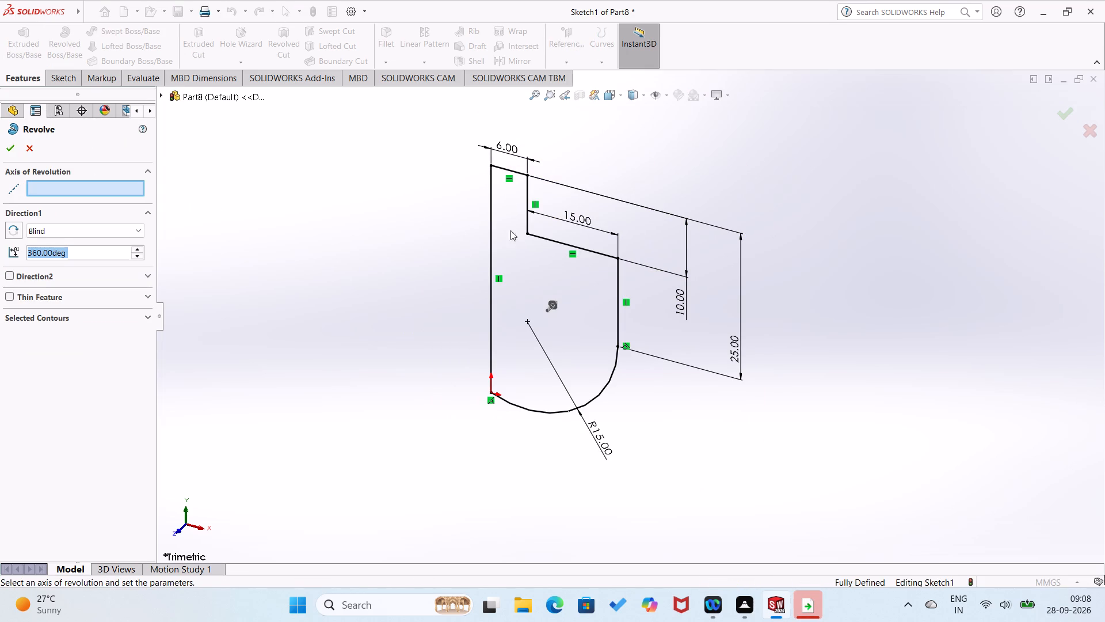
pyautogui.click(493, 254)
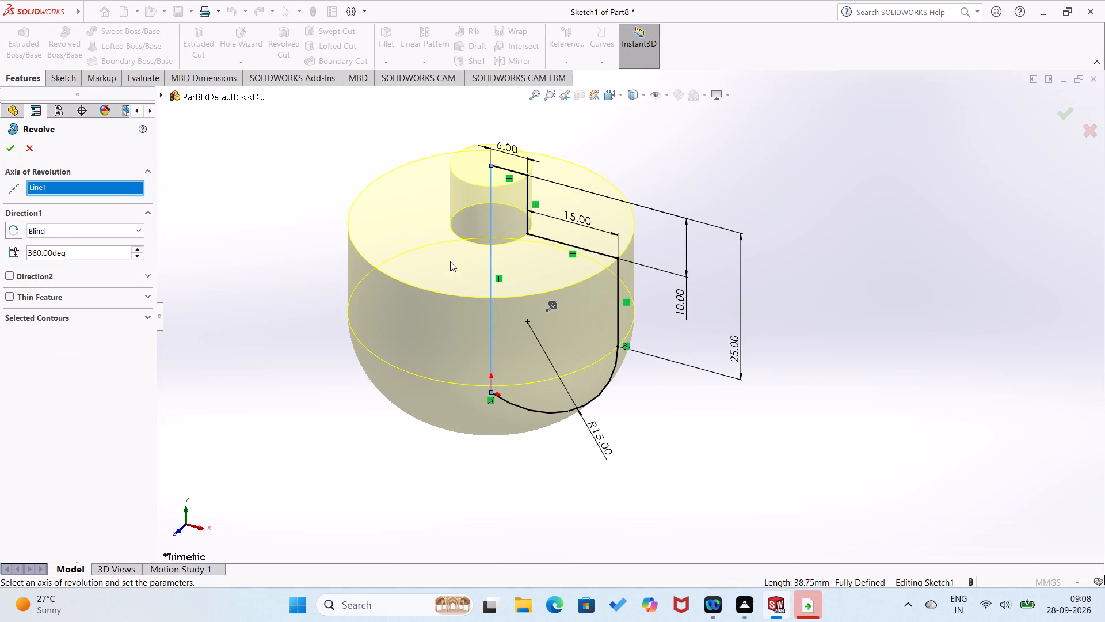
pyautogui.click(4, 145)
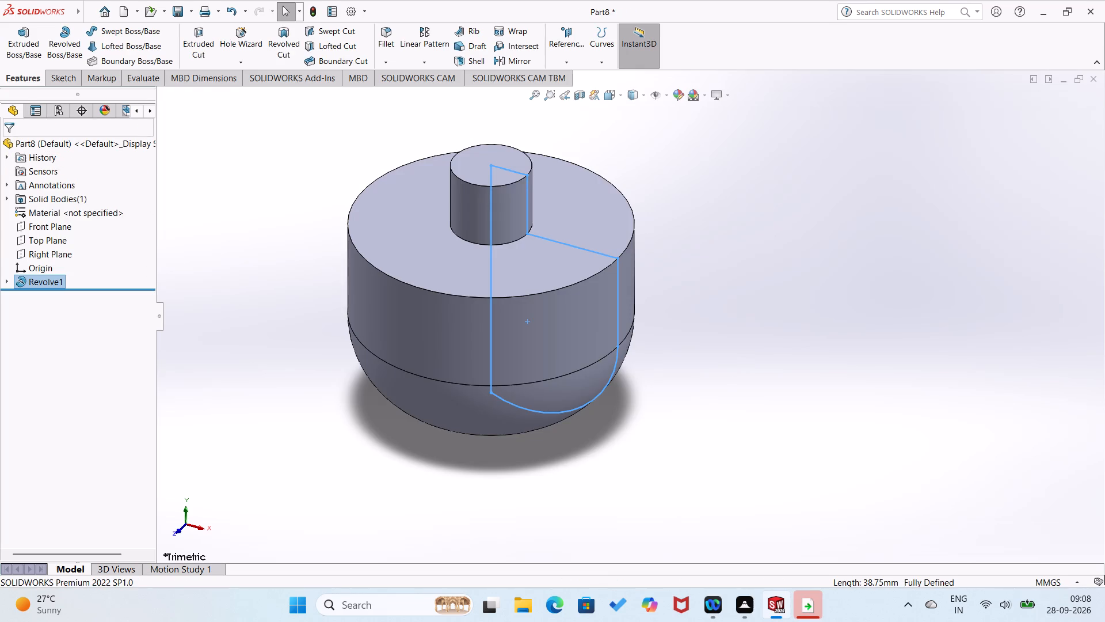
# Close the revolved part without saving it.
pyautogui.click(1099, 77)
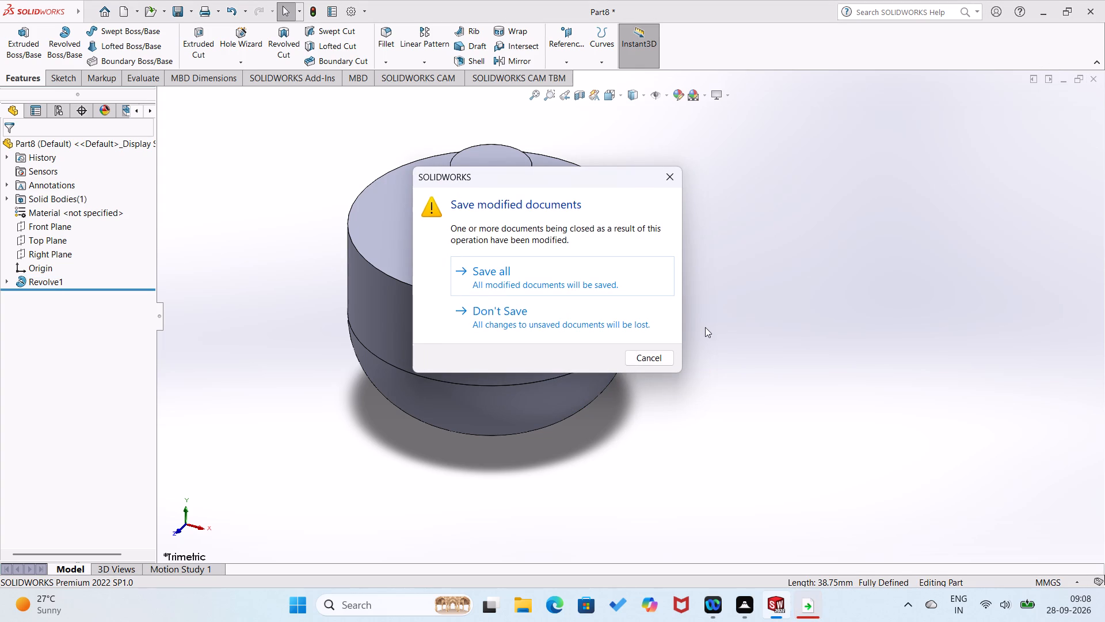
pyautogui.click(637, 331)
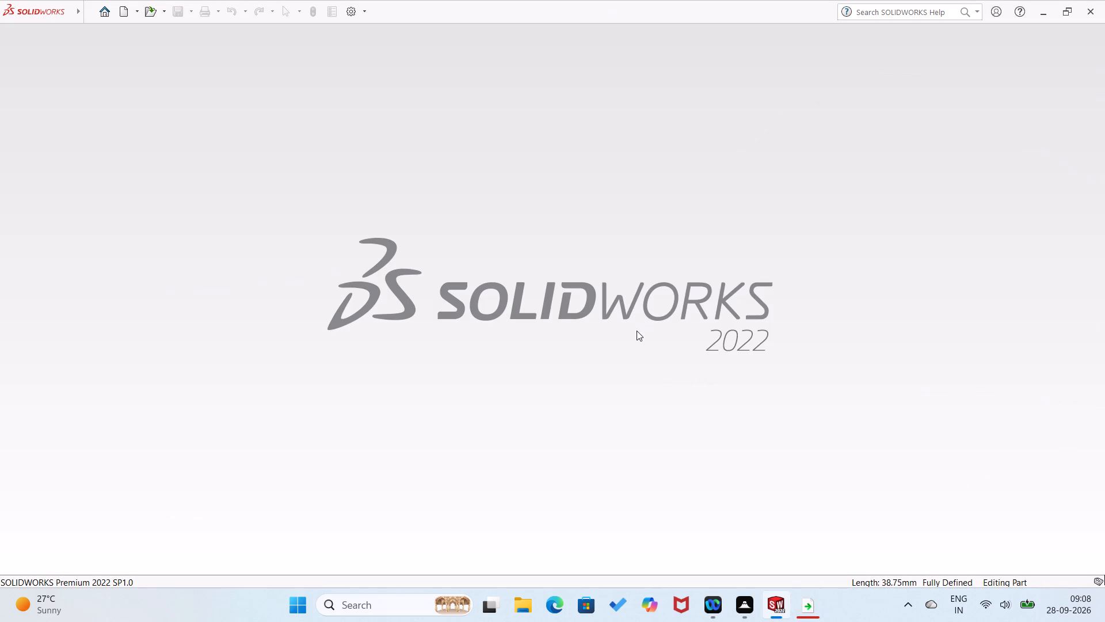
# Create a new part and open a sketch on its Front Plane.
pyautogui.click(106, 14)
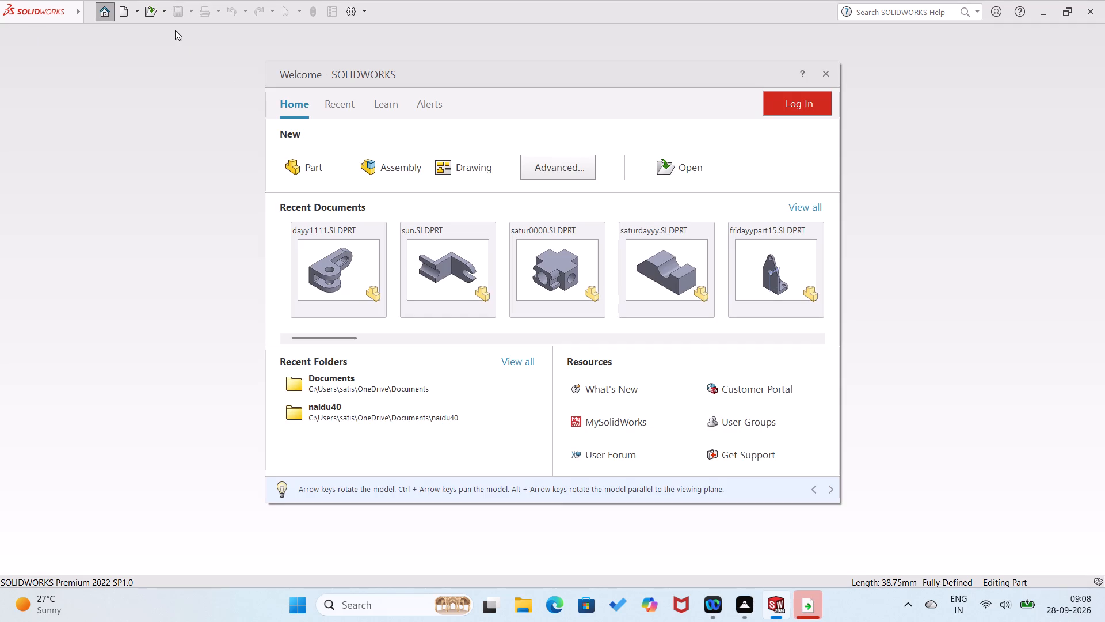
pyautogui.click(296, 160)
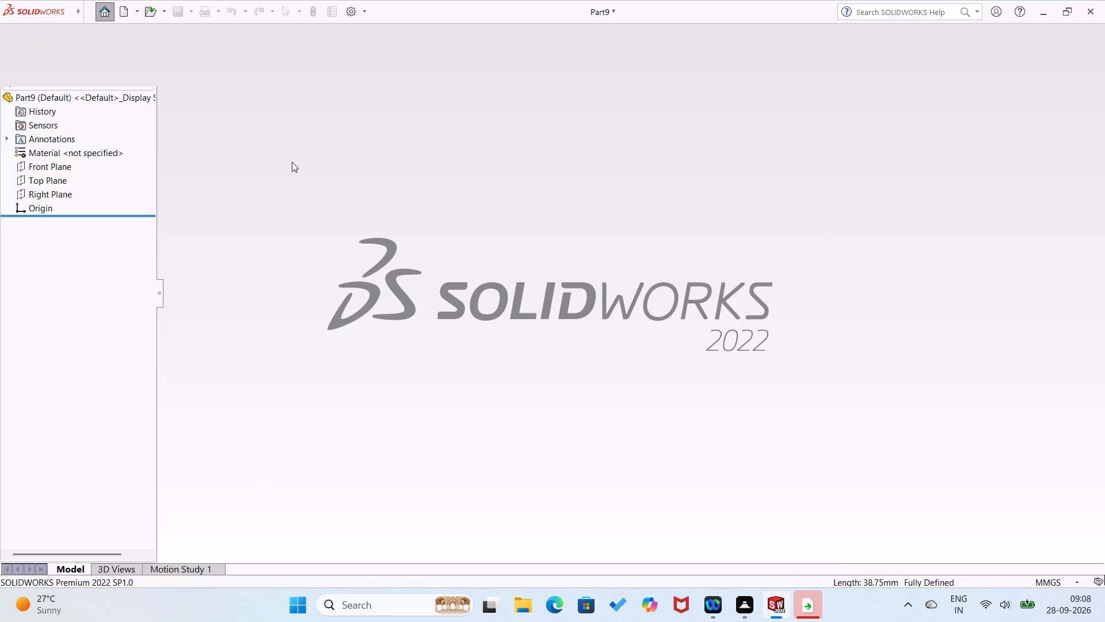
pyautogui.click(40, 208)
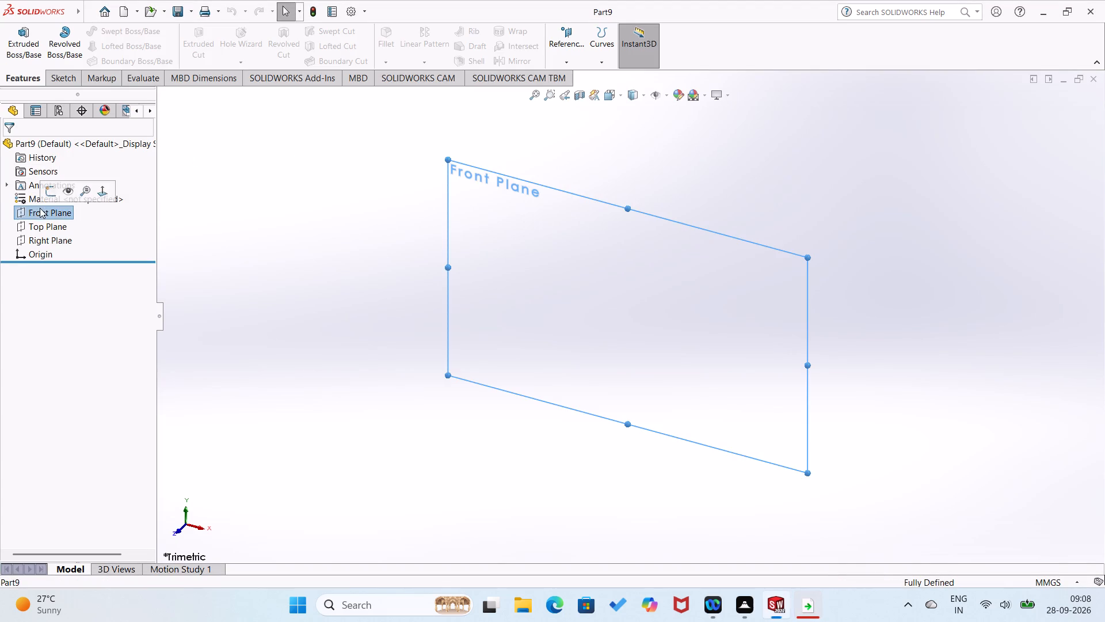
pyautogui.click(32, 183)
pyautogui.click(55, 218)
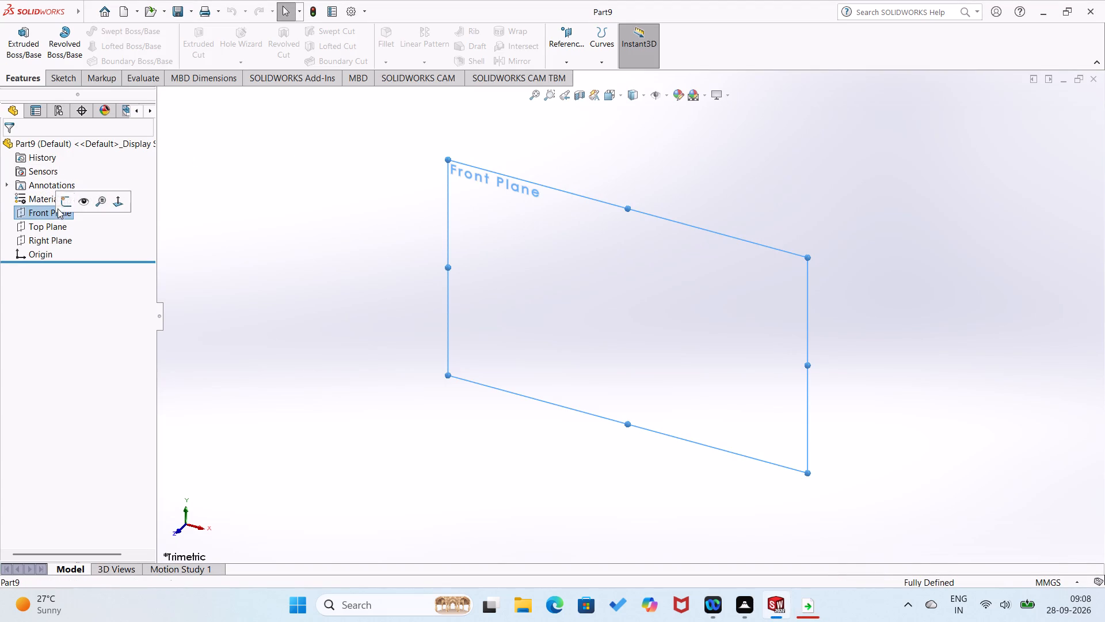
pyautogui.click(62, 202)
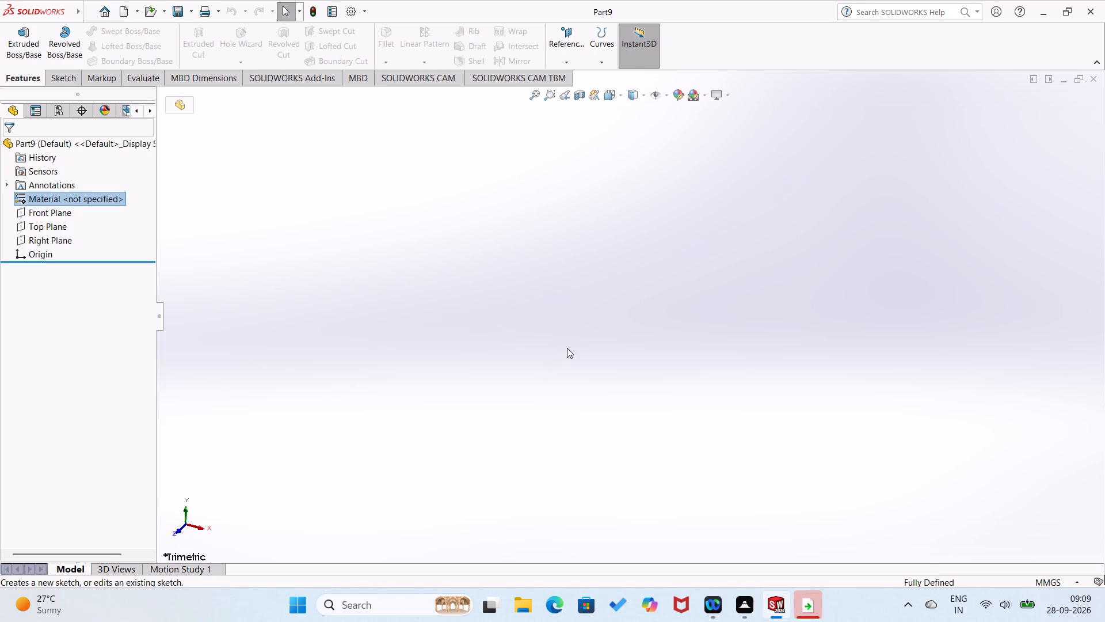
pyautogui.rightClick(54, 210)
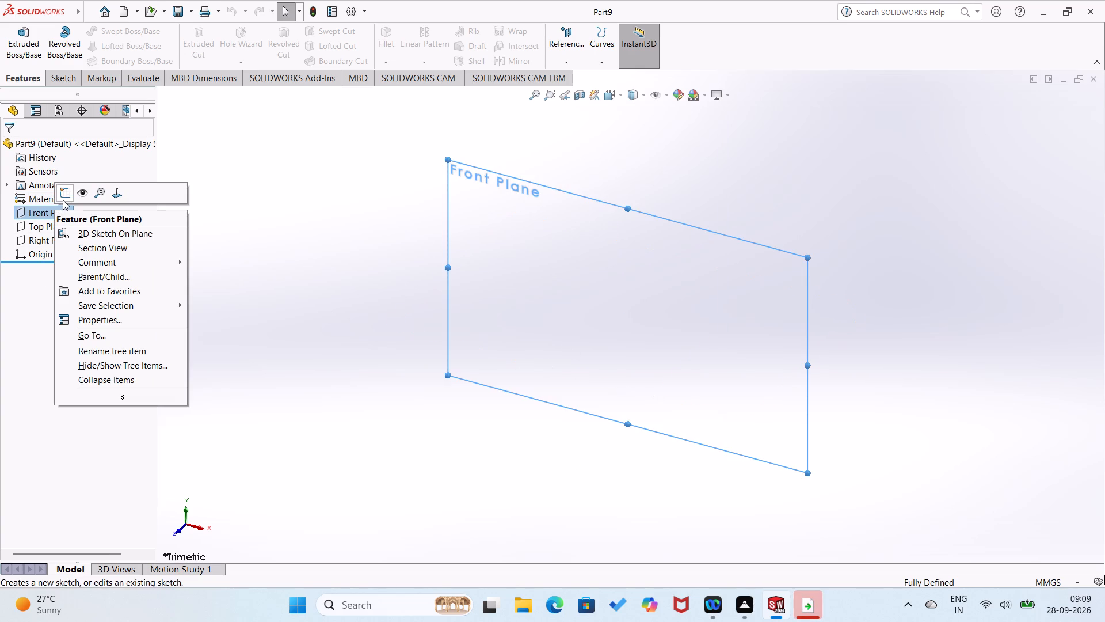
pyautogui.click(67, 194)
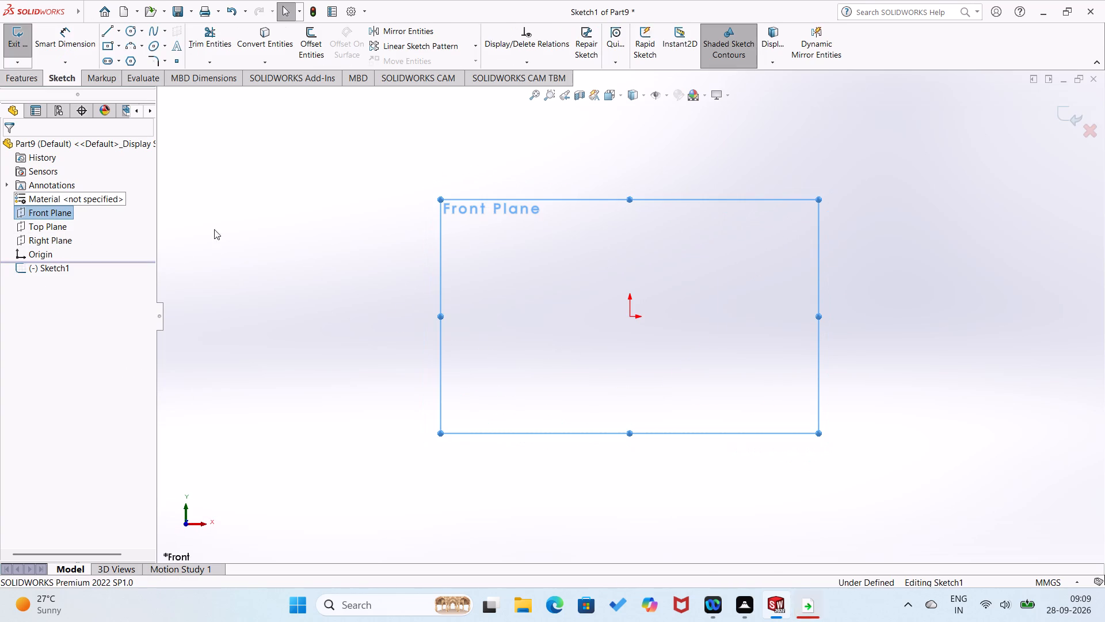
# Sketch a vertical line about 40 mm long upward from the origin.
pyautogui.moveTo(615, 342); pyautogui.dragTo(456, 395, button='right')
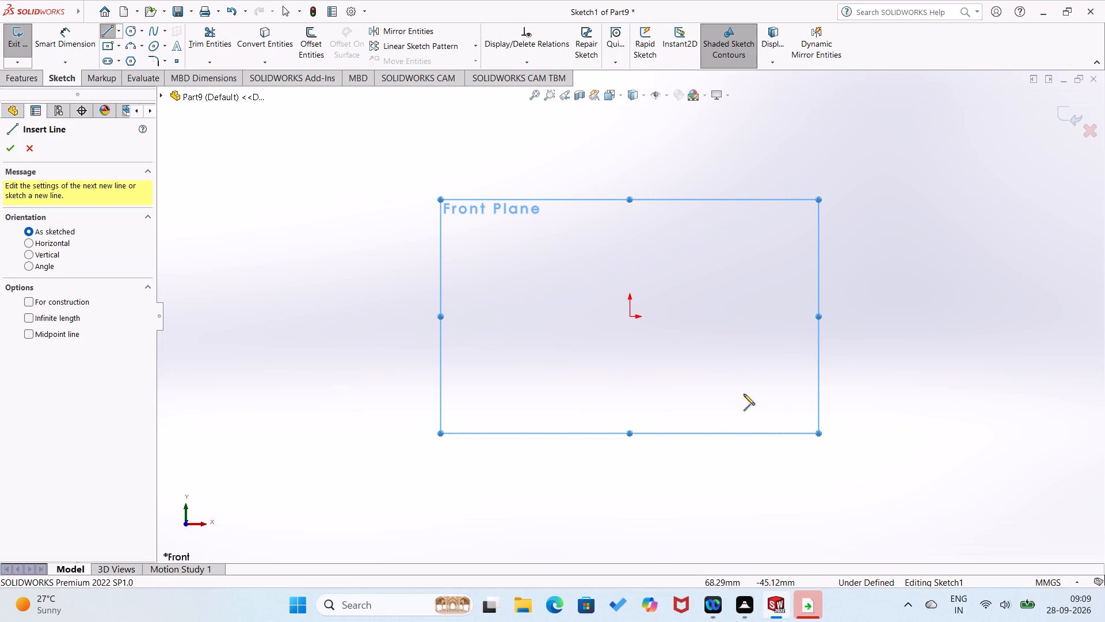
pyautogui.click(629, 316)
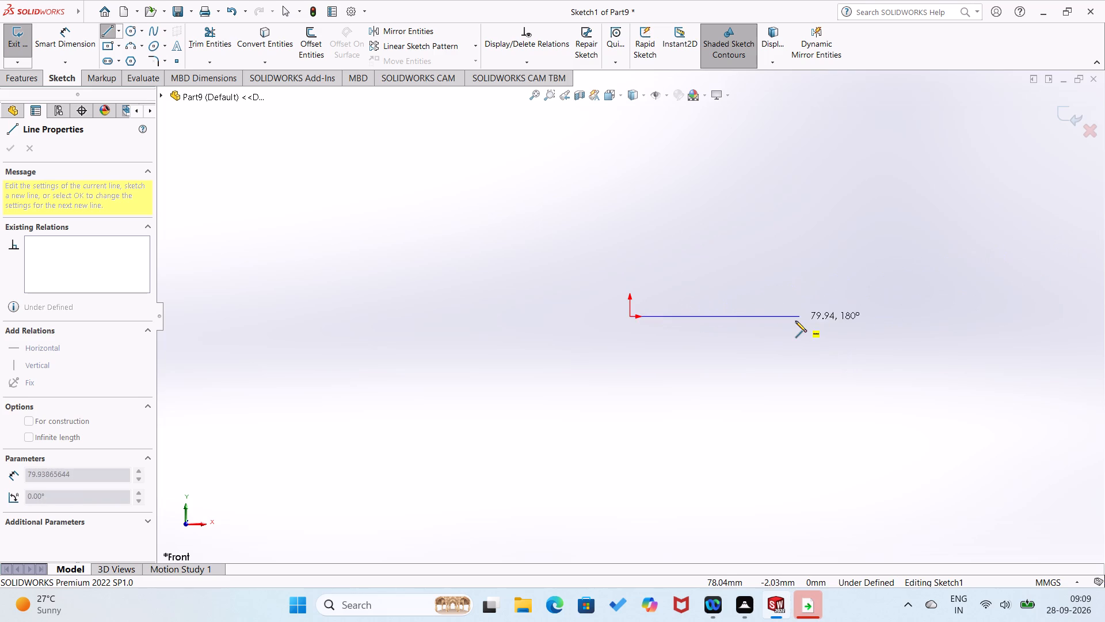
pyautogui.click(631, 232)
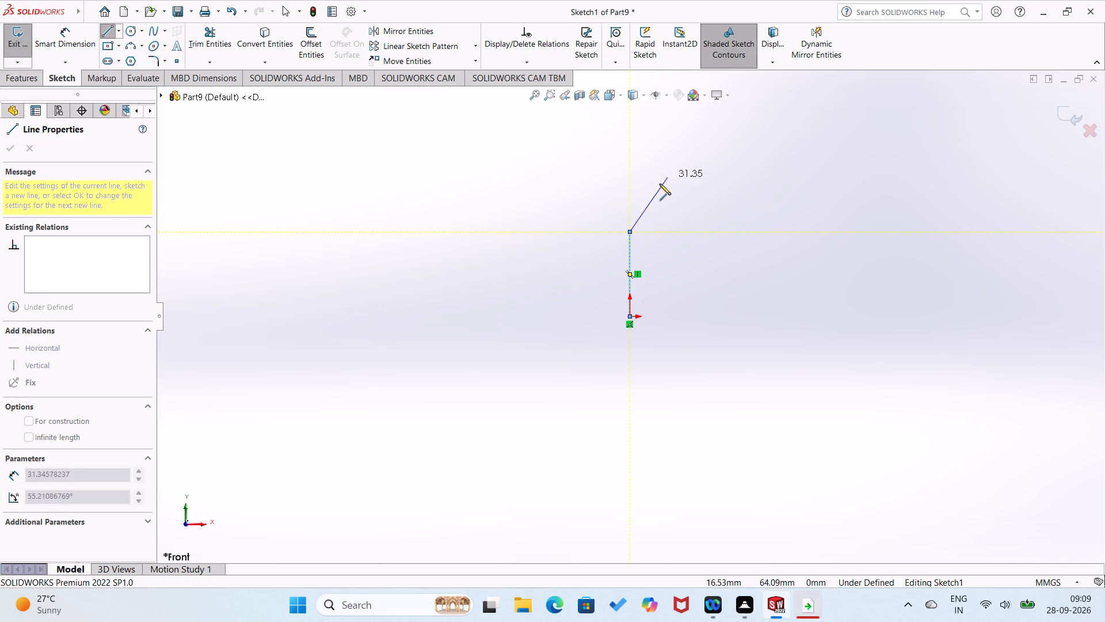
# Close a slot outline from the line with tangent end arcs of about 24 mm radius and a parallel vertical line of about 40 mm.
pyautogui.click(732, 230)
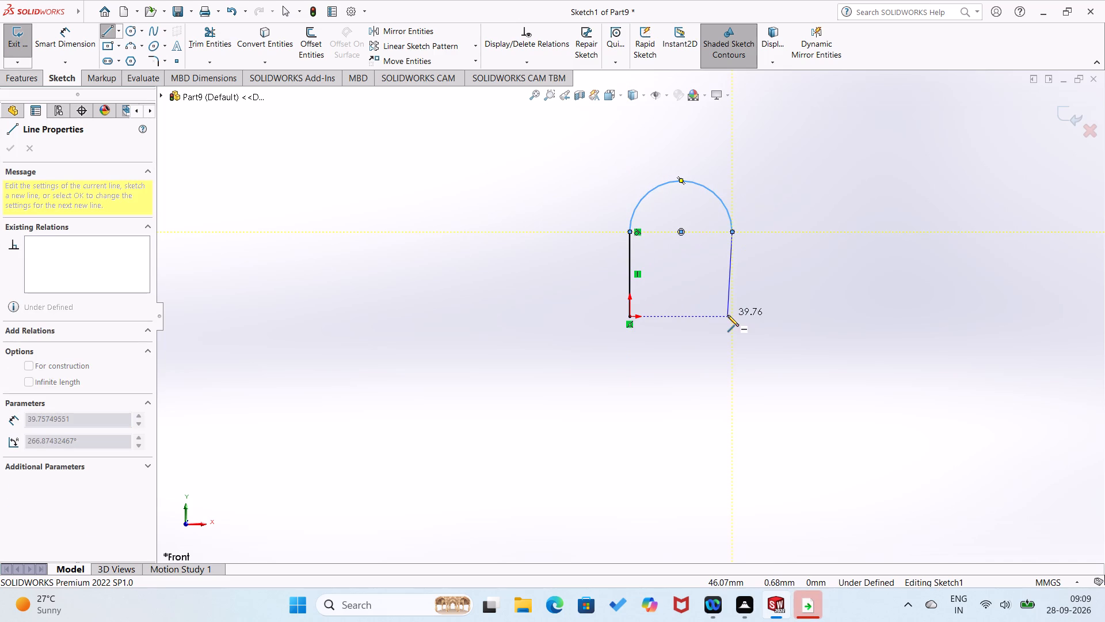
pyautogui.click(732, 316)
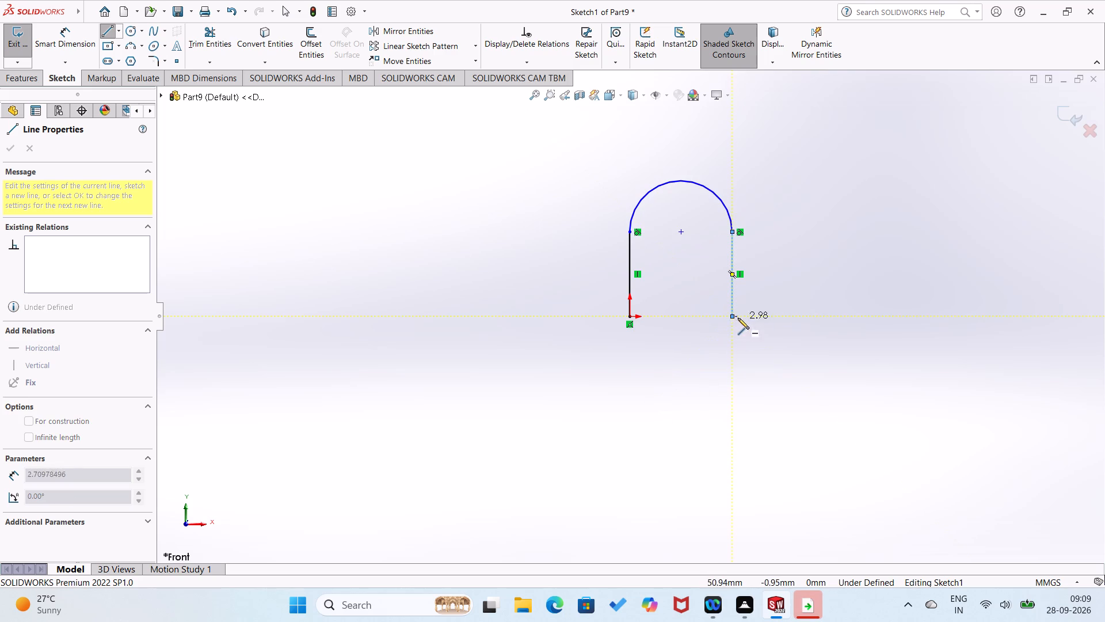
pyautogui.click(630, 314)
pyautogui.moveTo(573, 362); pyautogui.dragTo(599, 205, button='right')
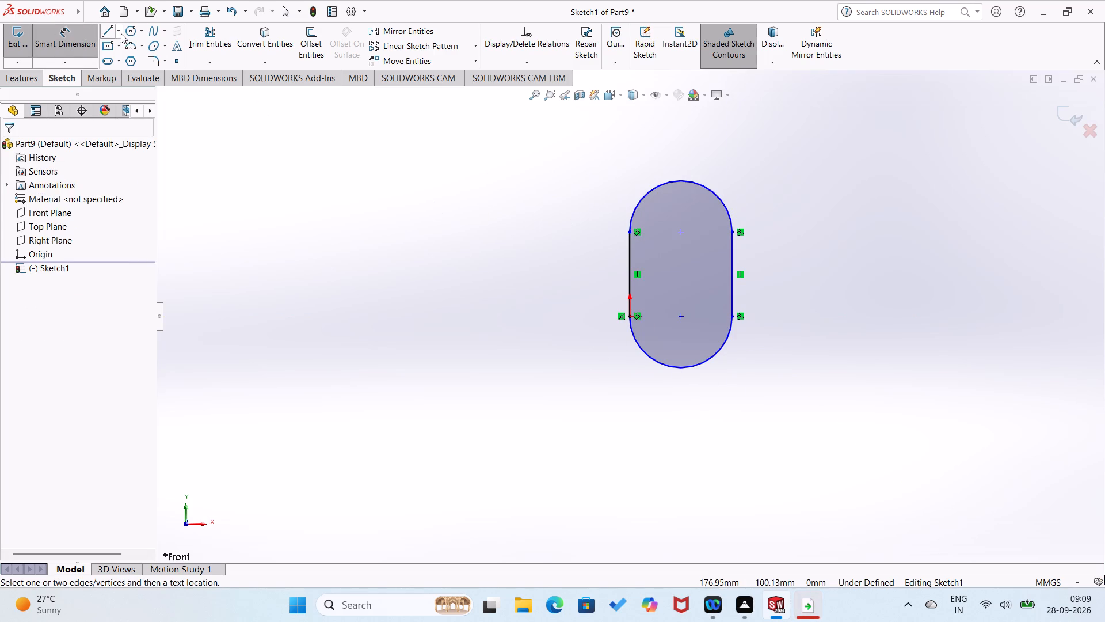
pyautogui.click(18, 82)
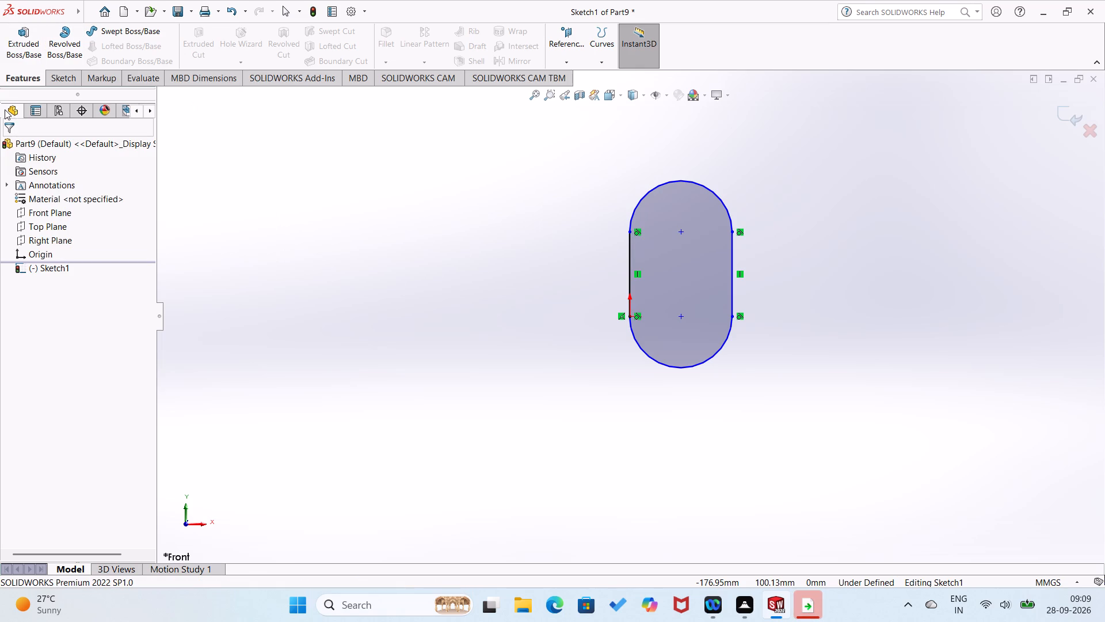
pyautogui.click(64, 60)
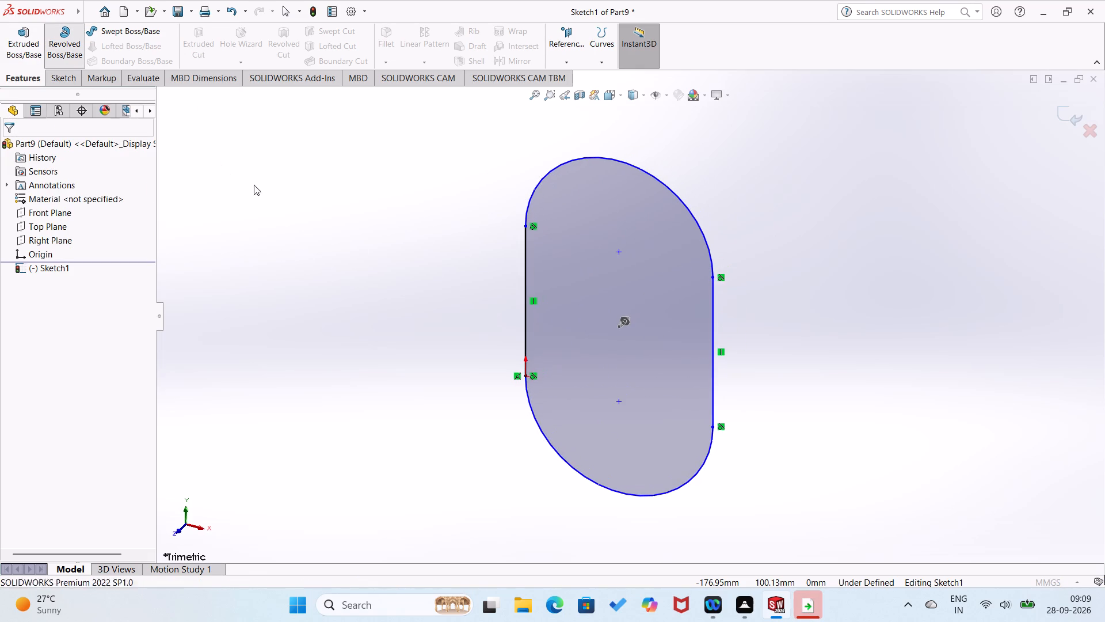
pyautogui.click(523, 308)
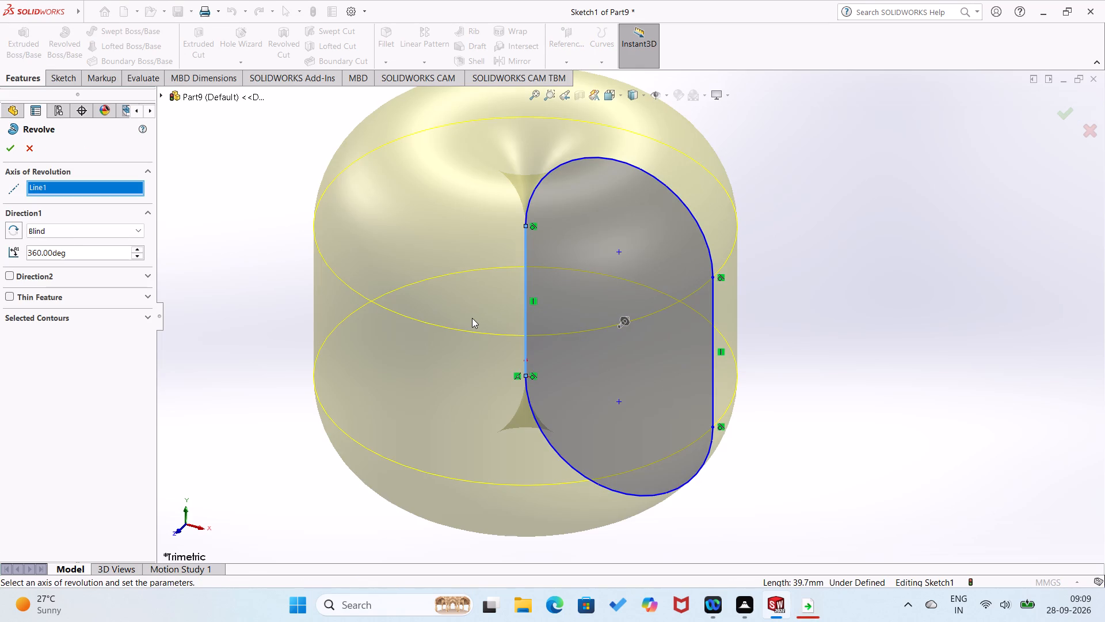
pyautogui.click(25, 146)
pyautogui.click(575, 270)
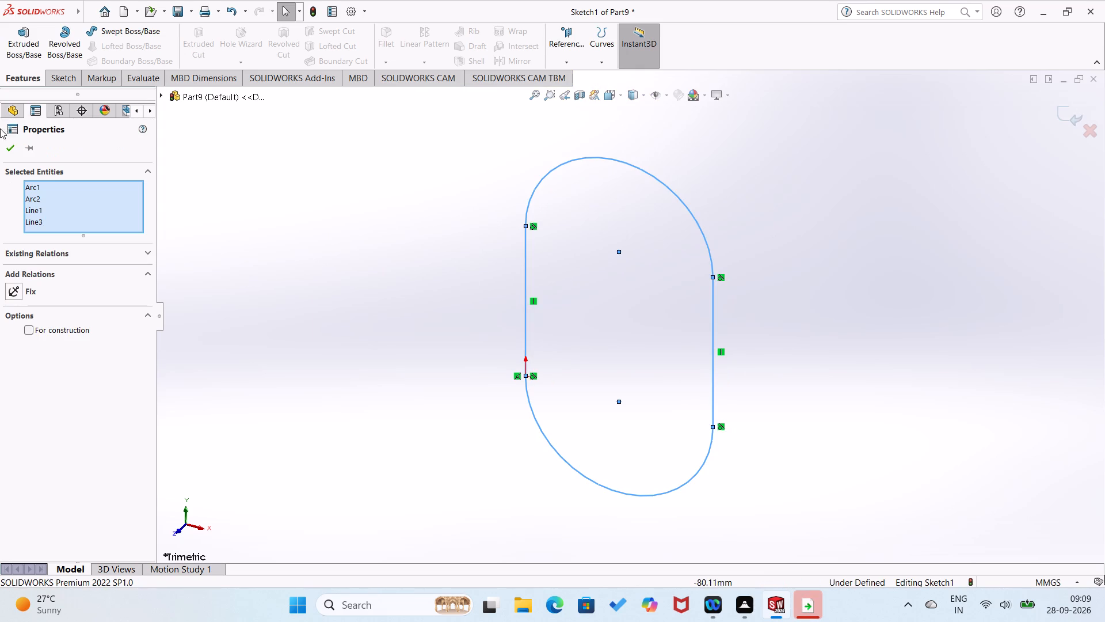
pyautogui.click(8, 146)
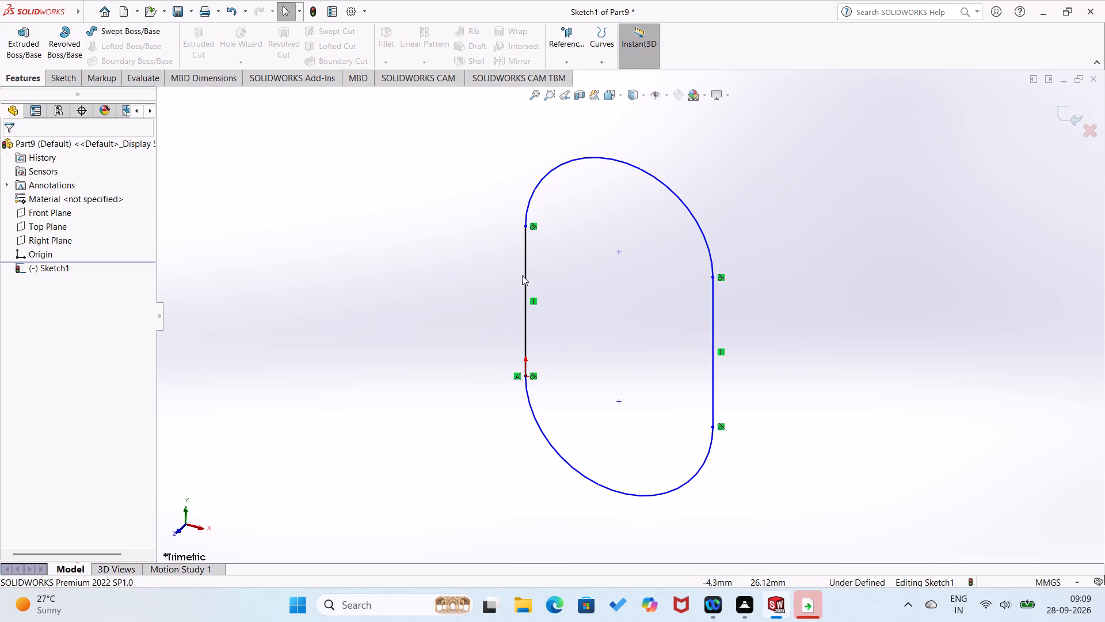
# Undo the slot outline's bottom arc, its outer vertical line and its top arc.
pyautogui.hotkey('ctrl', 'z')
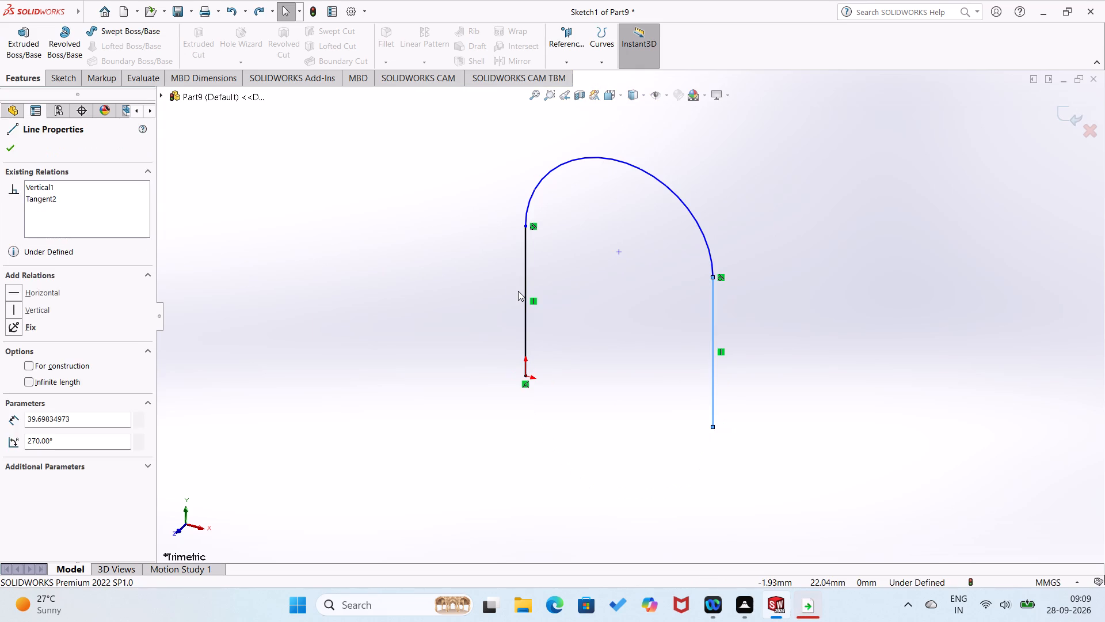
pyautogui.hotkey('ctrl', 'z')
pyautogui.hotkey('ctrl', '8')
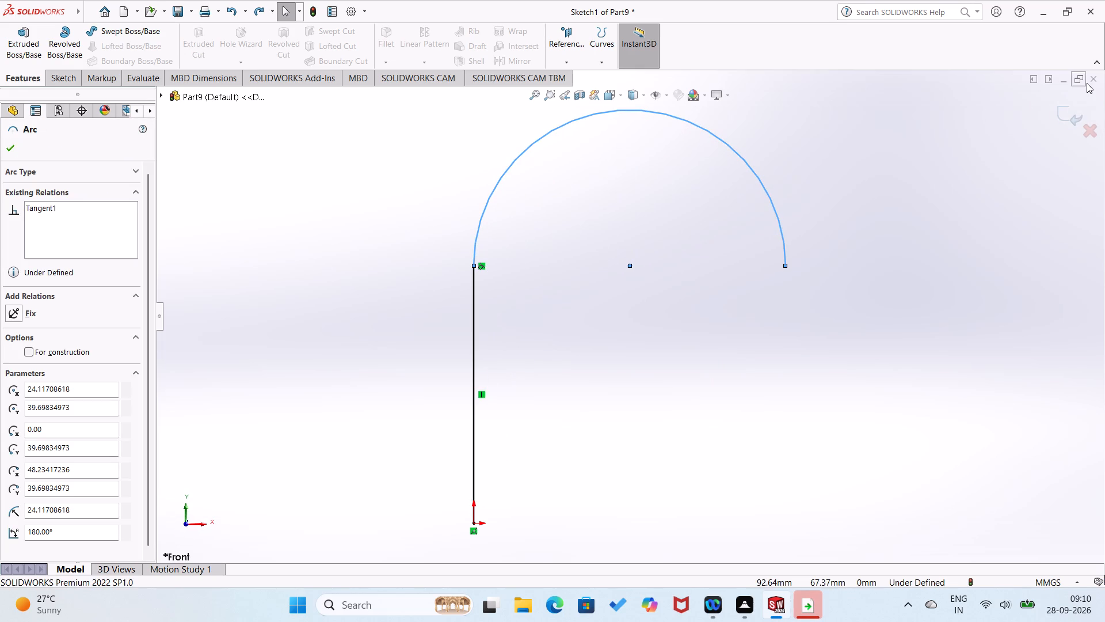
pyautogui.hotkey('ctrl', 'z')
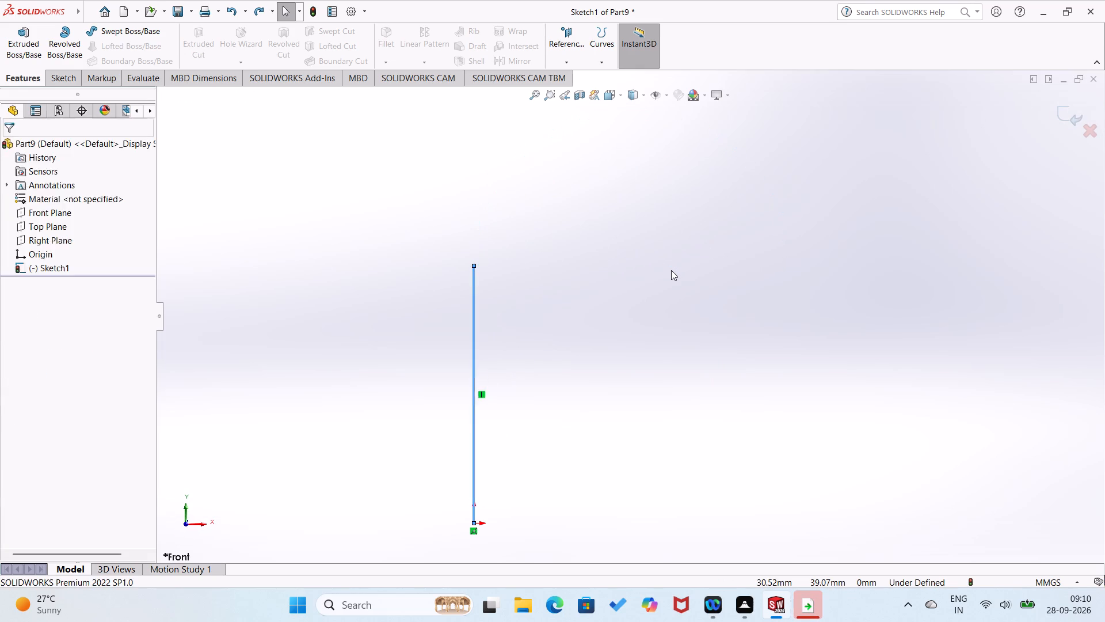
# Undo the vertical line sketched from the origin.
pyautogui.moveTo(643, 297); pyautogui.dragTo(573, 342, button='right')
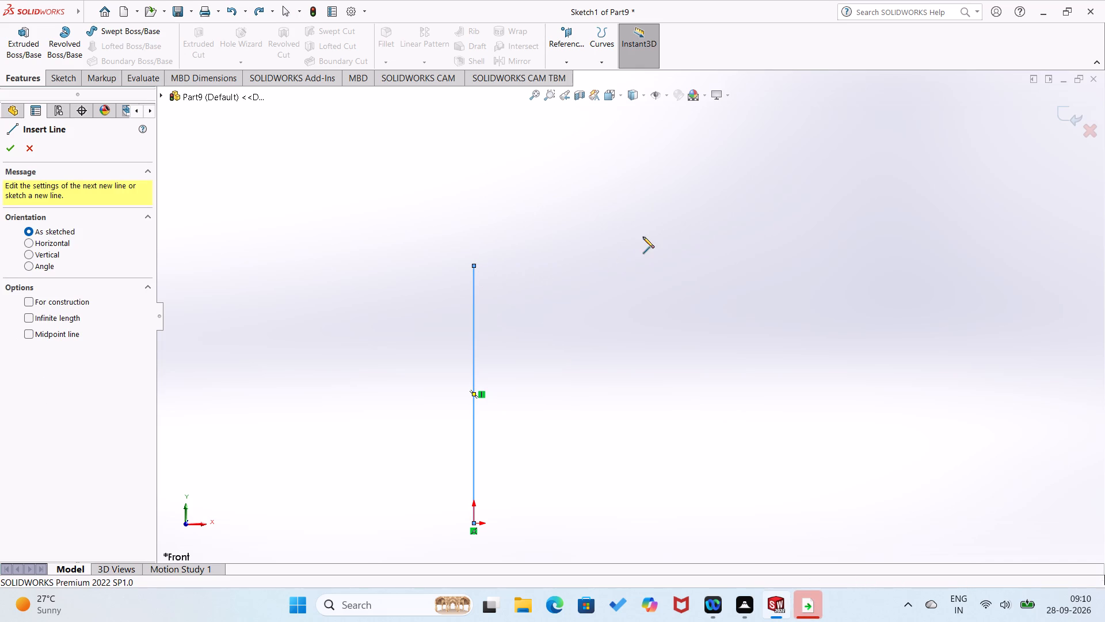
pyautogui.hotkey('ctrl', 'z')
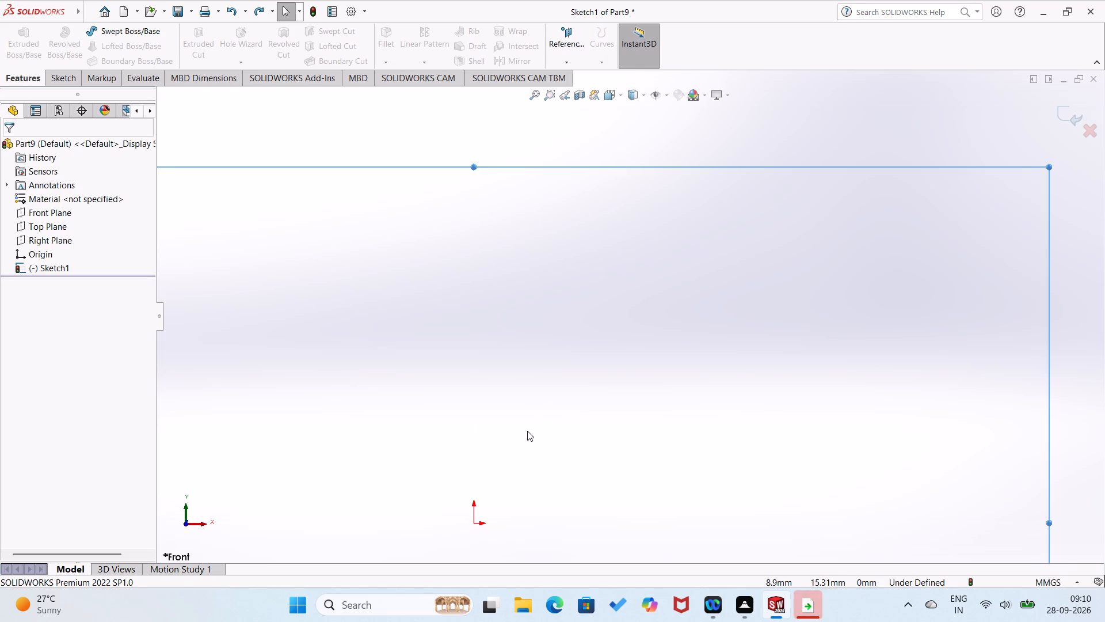
# Sketch a circle centred on the origin and dimension its diameter to 4 mm.
pyautogui.scroll(1, 507, 490)
pyautogui.moveTo(496, 495); pyautogui.dragTo(530, 396, button='right')
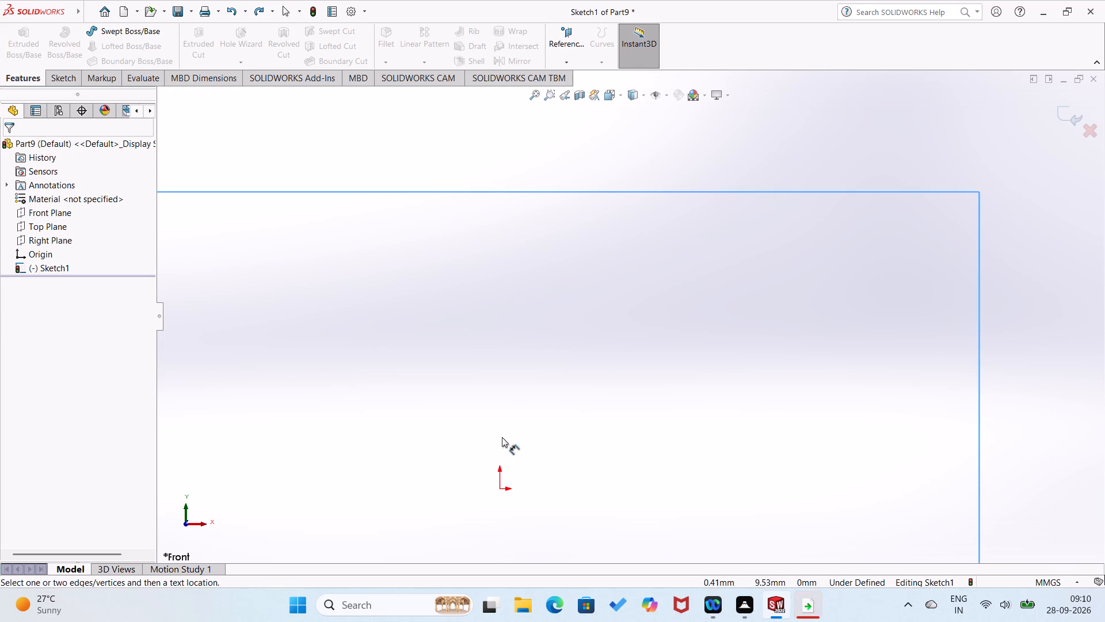
pyautogui.moveTo(521, 439); pyautogui.dragTo(618, 445, button='right')
pyautogui.click(500, 487)
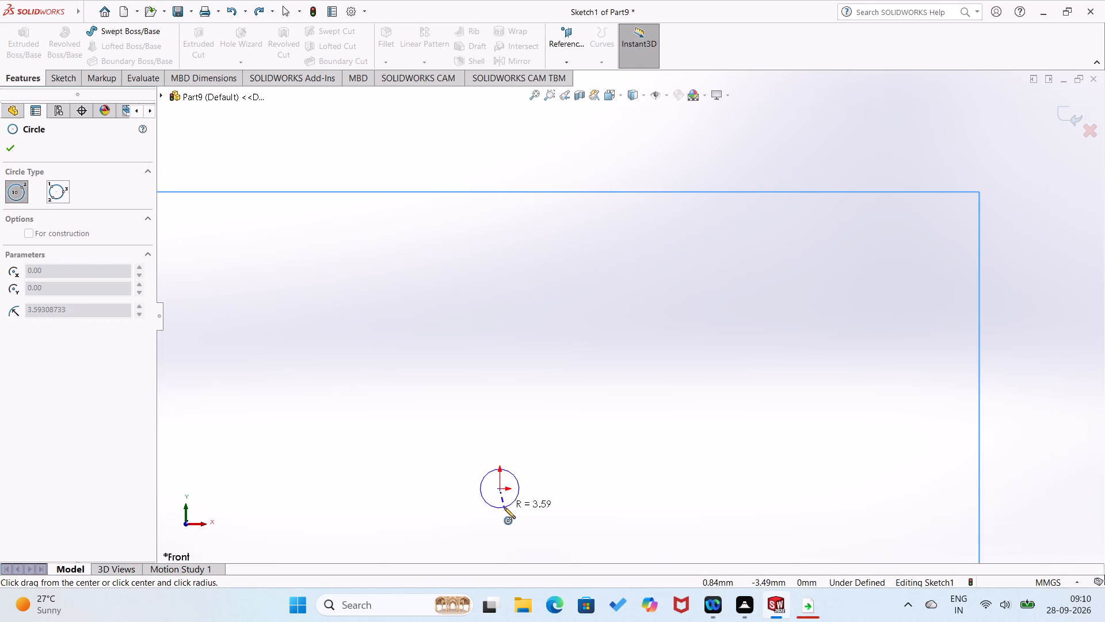
pyautogui.click(504, 507)
pyautogui.moveTo(529, 511); pyautogui.dragTo(564, 411, button='right')
pyautogui.click(514, 499)
pyautogui.click(523, 507)
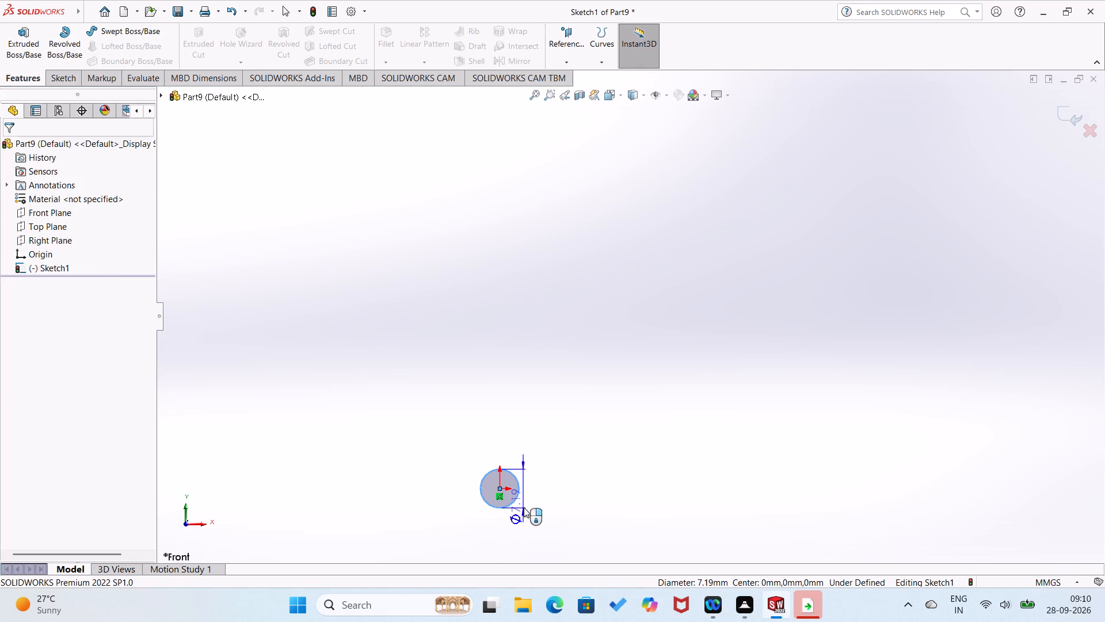
pyautogui.press('4')
pyautogui.press('Return')
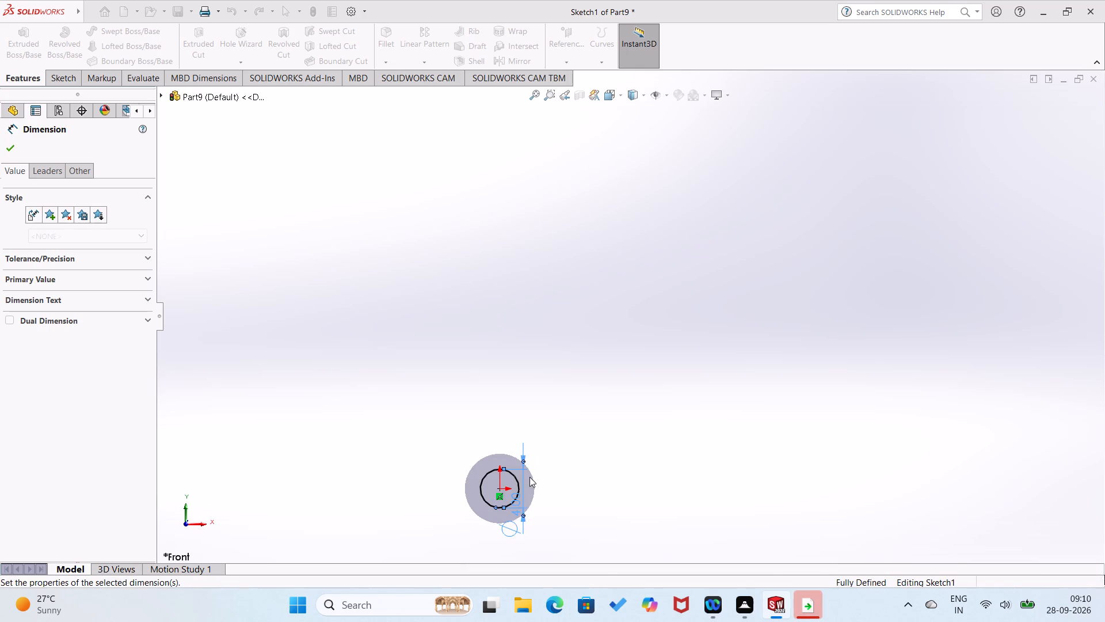
# Sketch a vertical line about 14 mm up from the circle's left quadrant, ending in a 2 mm horizontal line to above the origin.
pyautogui.scroll(-2, 562, 468)
pyautogui.moveTo(600, 446); pyautogui.dragTo(452, 486, button='right')
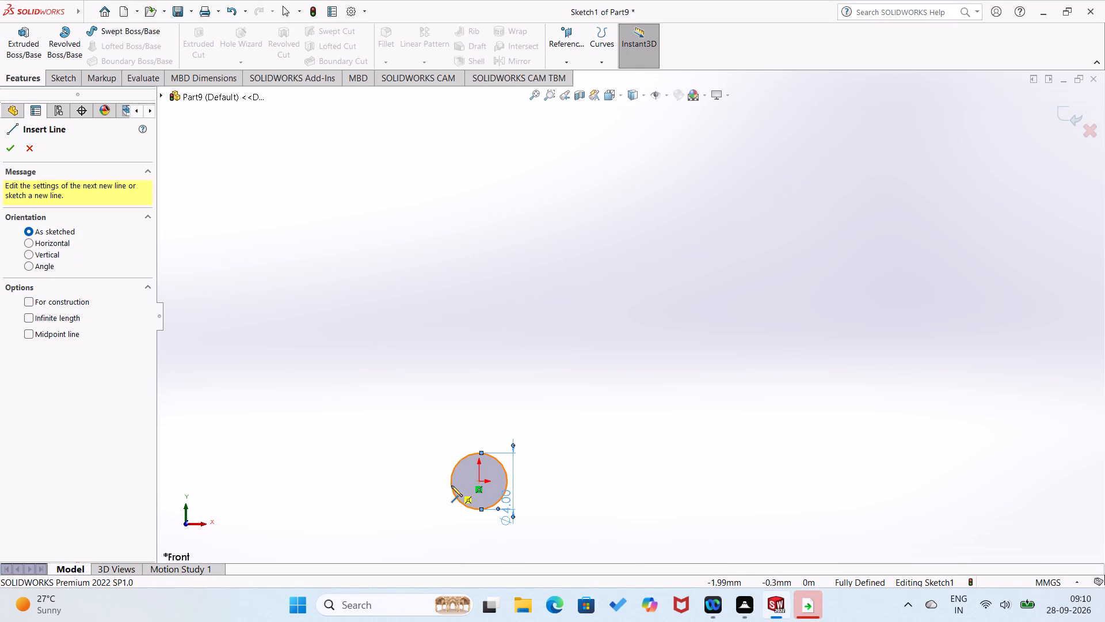
pyautogui.click(451, 480)
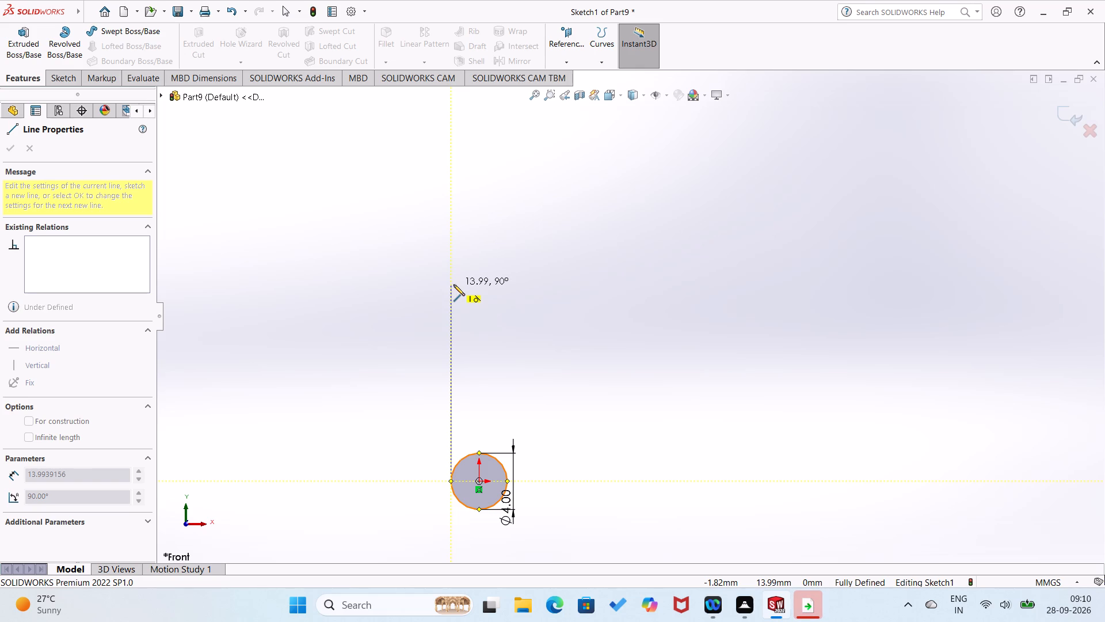
pyautogui.click(454, 285)
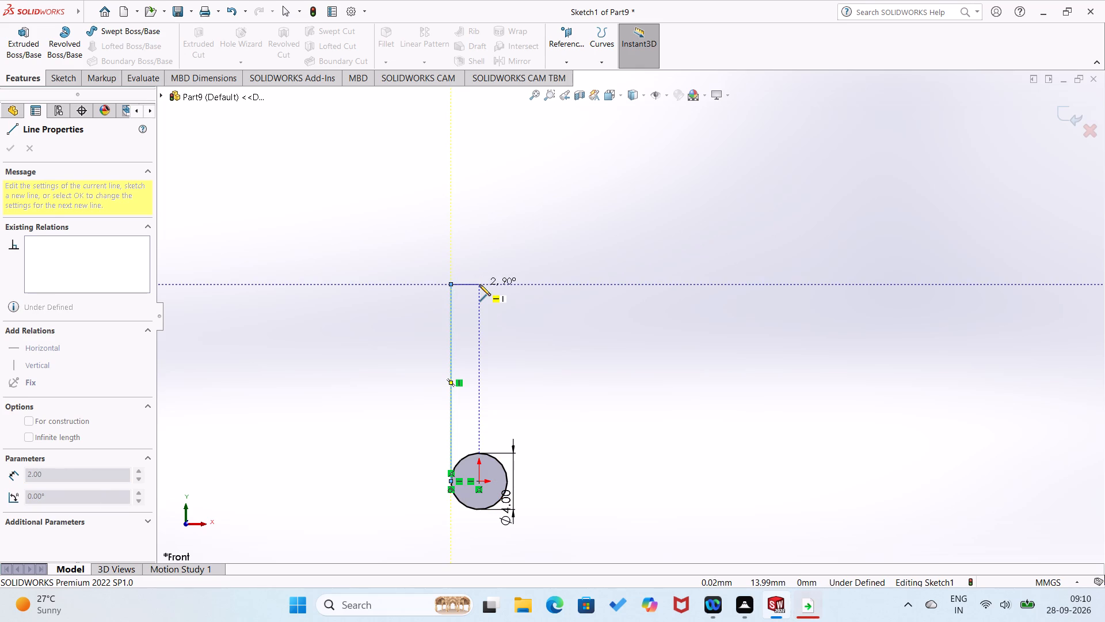
pyautogui.click(479, 285)
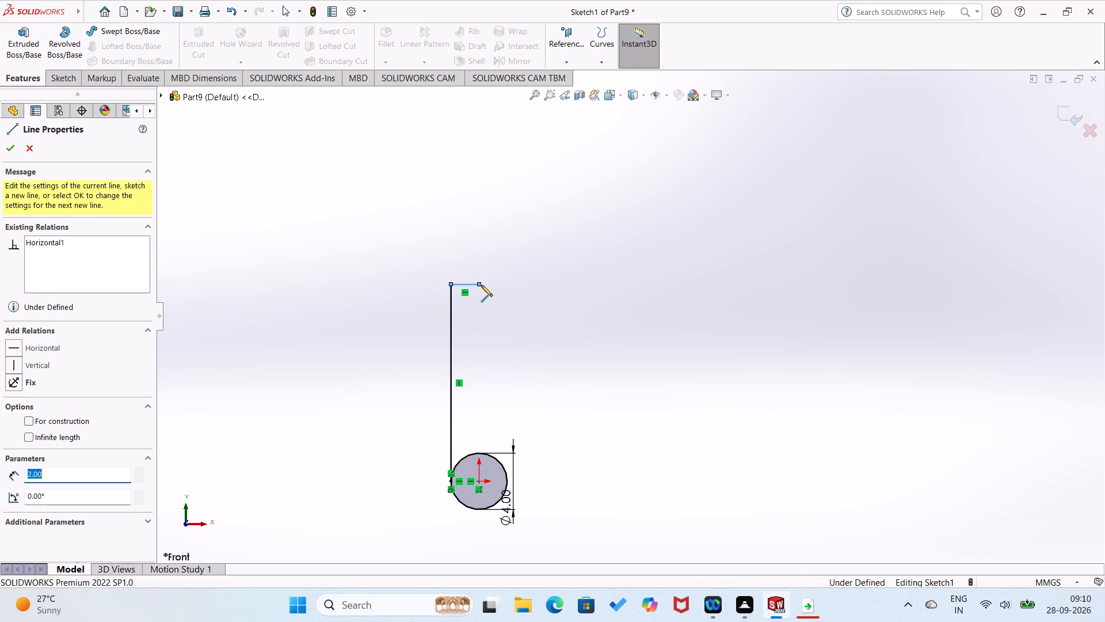
# Sketch a circle centred on the short line's free end, passing through the top of the vertical line.
pyautogui.moveTo(509, 336); pyautogui.dragTo(534, 284, button='right')
pyautogui.moveTo(504, 308); pyautogui.dragTo(544, 338, button='right')
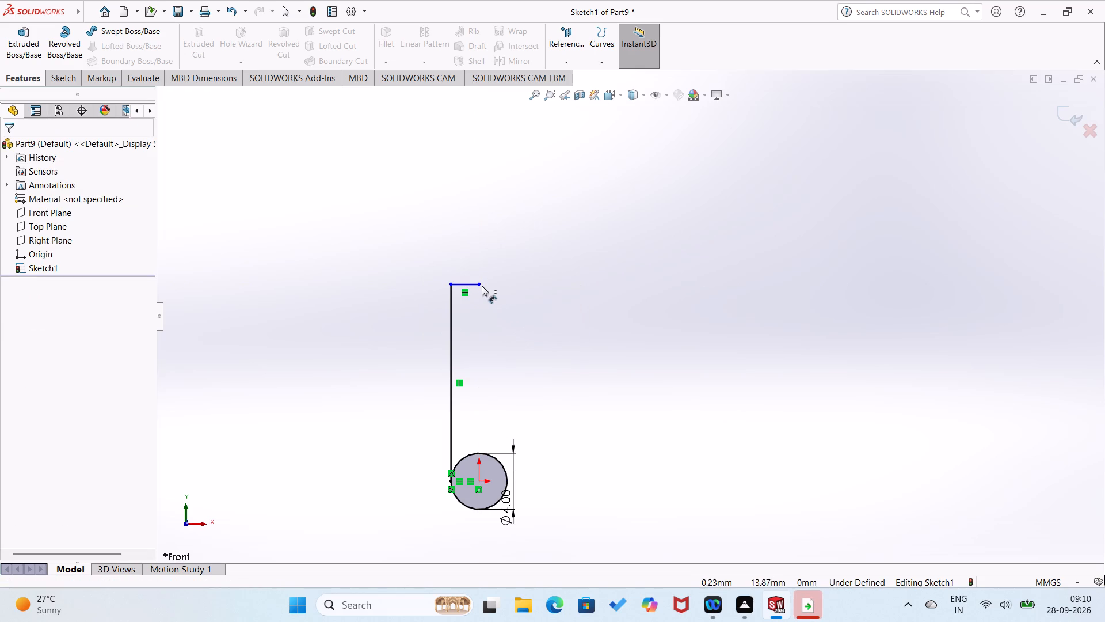
pyautogui.moveTo(501, 320); pyautogui.dragTo(638, 330, button='right')
pyautogui.click(478, 286)
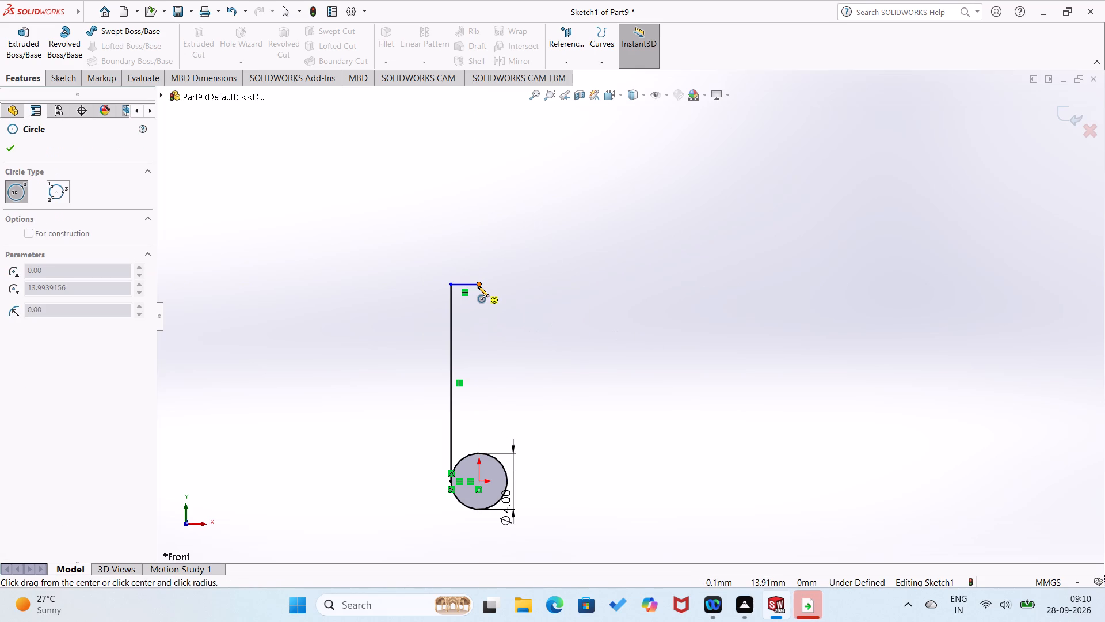
pyautogui.click(448, 285)
# Join the right quadrants of the two circles with a vertical line about 14 mm long.
pyautogui.moveTo(384, 419); pyautogui.dragTo(419, 291, button='right')
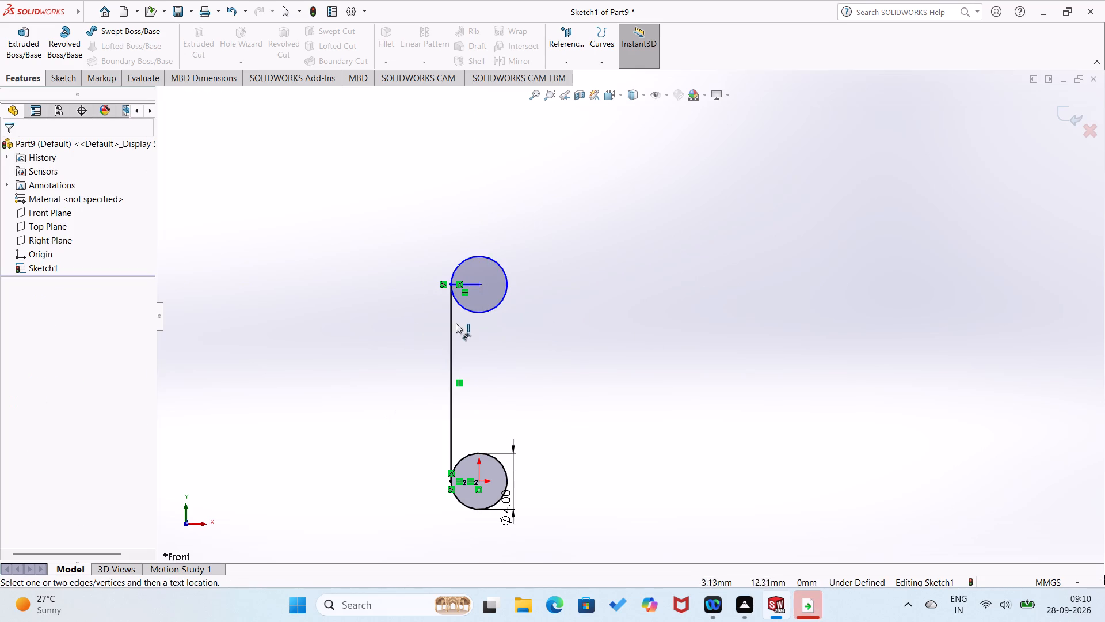
pyautogui.moveTo(571, 385); pyautogui.dragTo(506, 422, button='right')
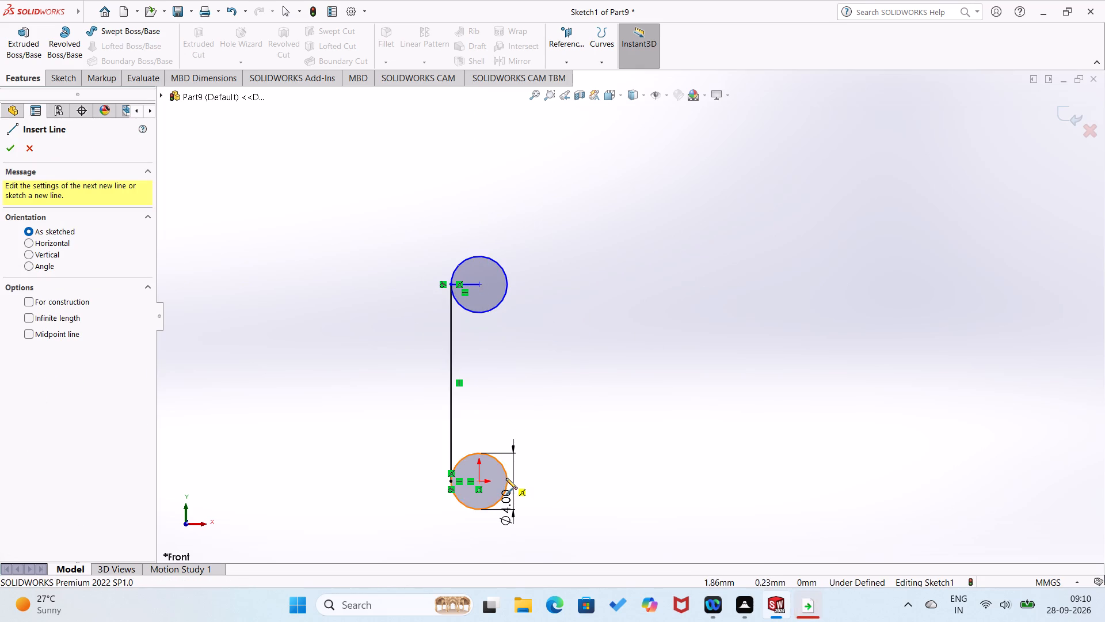
pyautogui.click(509, 481)
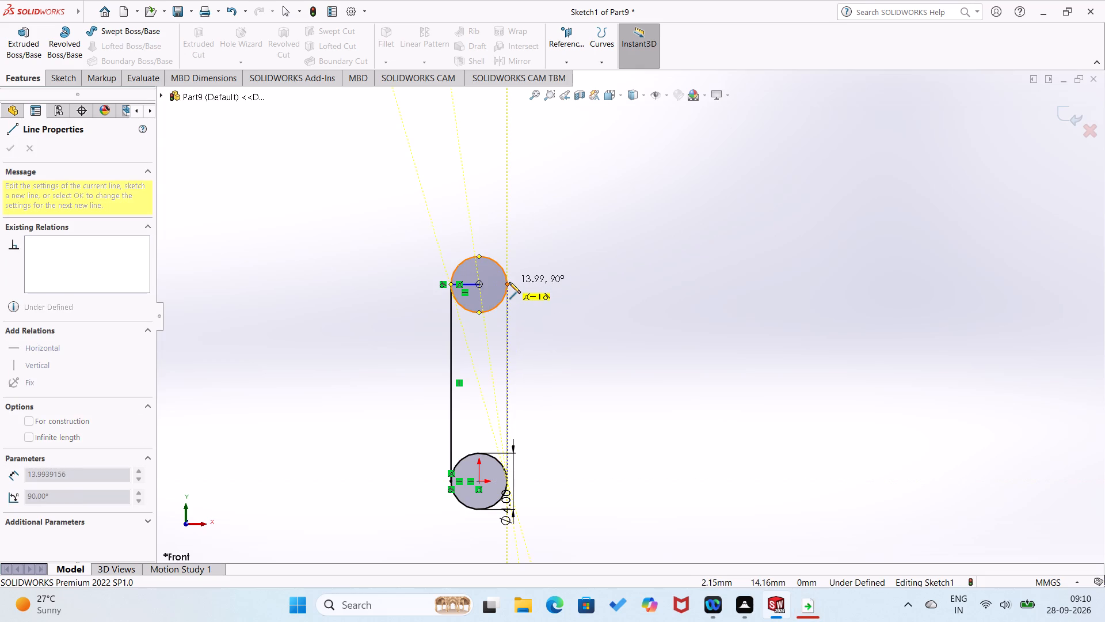
pyautogui.click(508, 282)
# Dimension the left vertical line to 27 mm.
pyautogui.moveTo(547, 321); pyautogui.dragTo(600, 210, button='right')
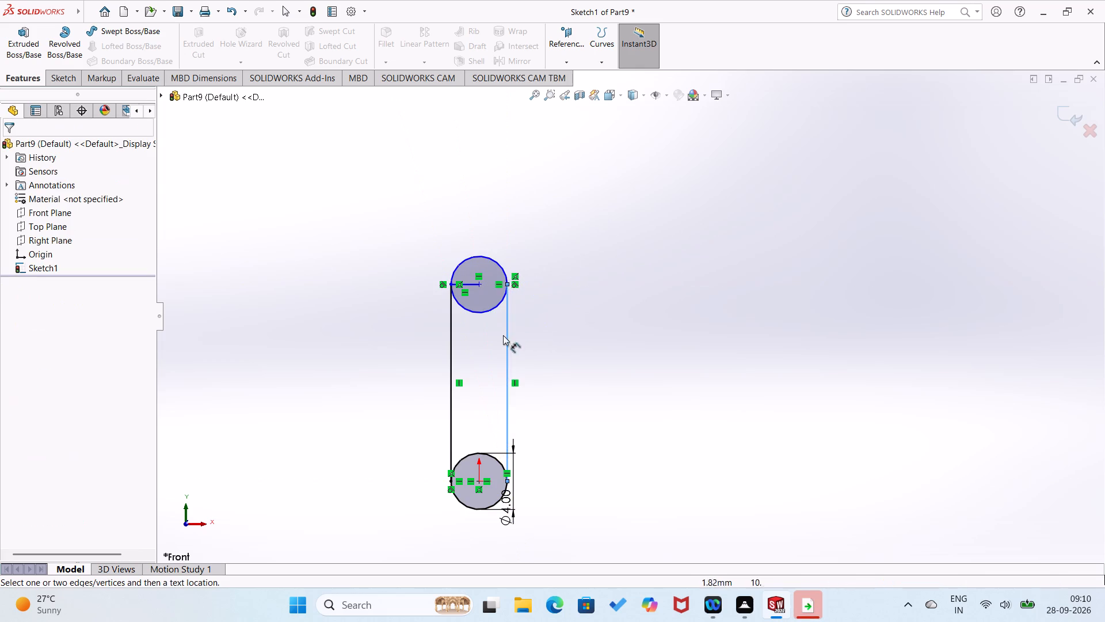
pyautogui.click(449, 374)
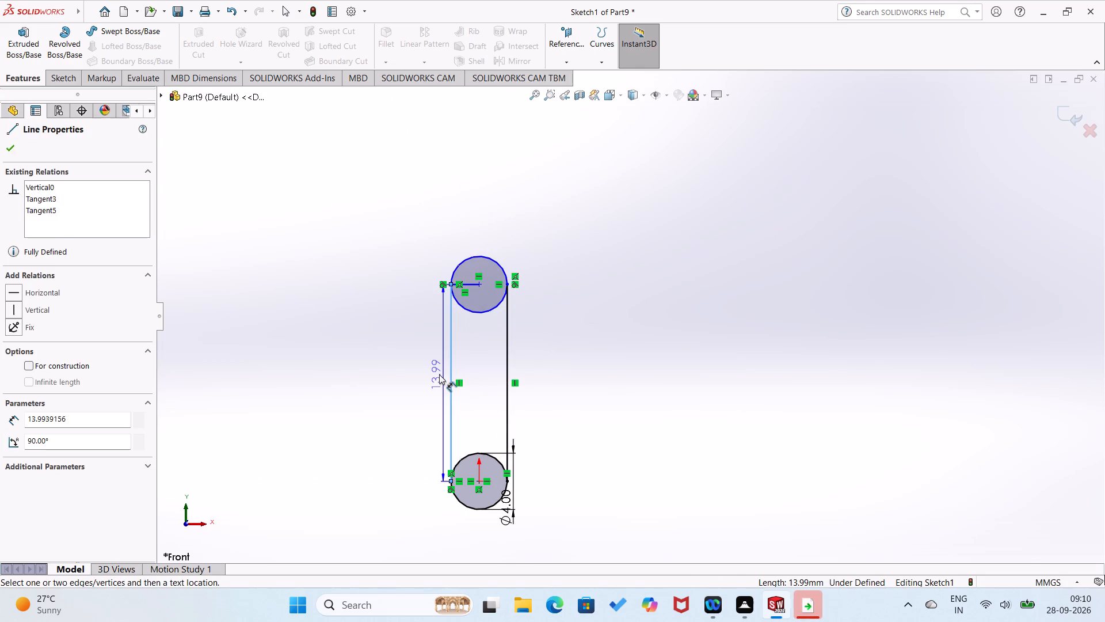
pyautogui.click(439, 374)
pyautogui.press('2')
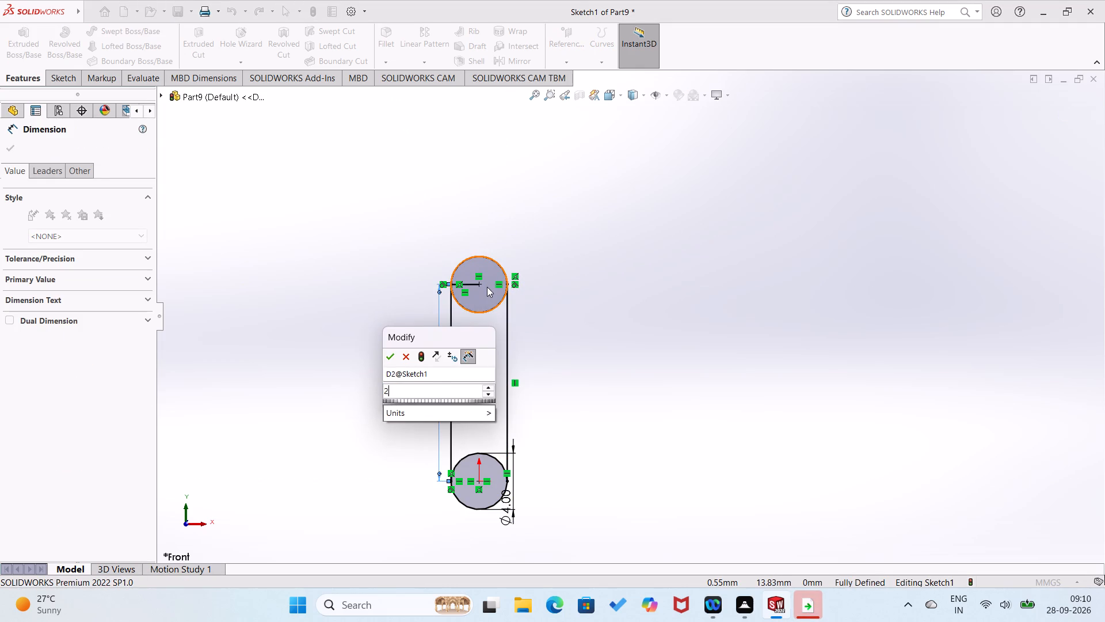
pyautogui.press('7')
pyautogui.press('Return')
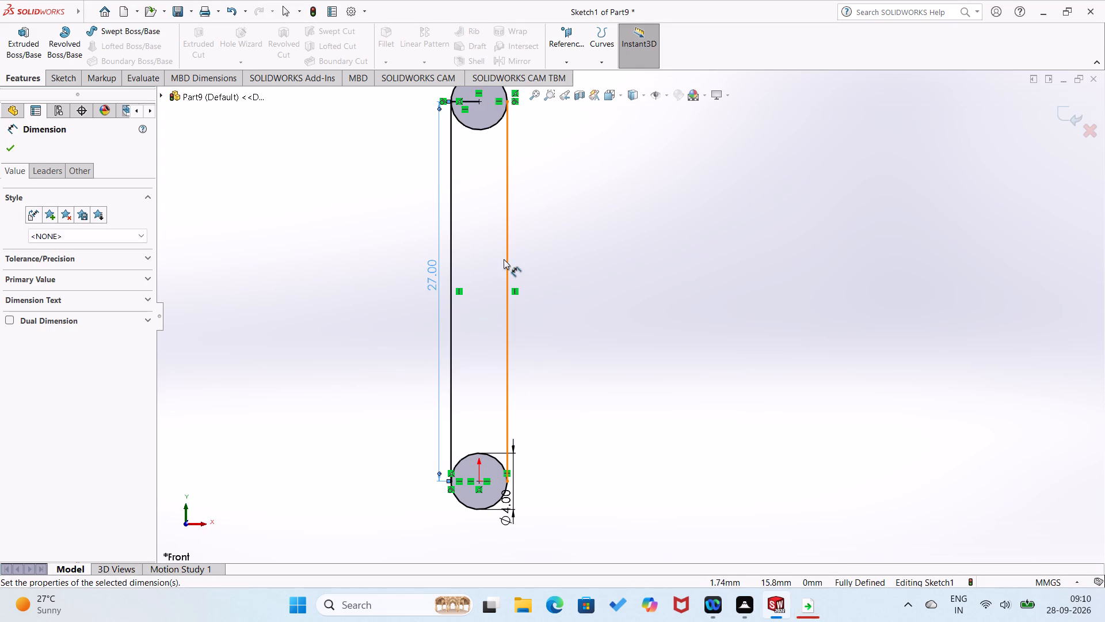
# Trim the inner halves of both circles and the short horizontal line, leaving a closed slot outline.
pyautogui.click(30, 76)
pyautogui.click(71, 77)
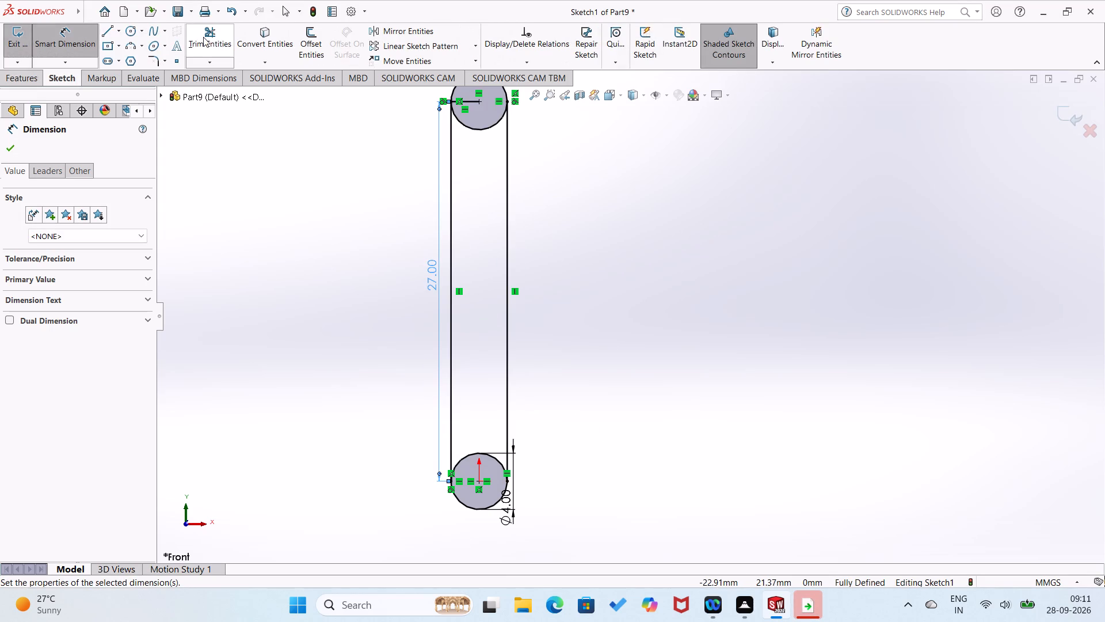
pyautogui.click(203, 37)
pyautogui.click(481, 131)
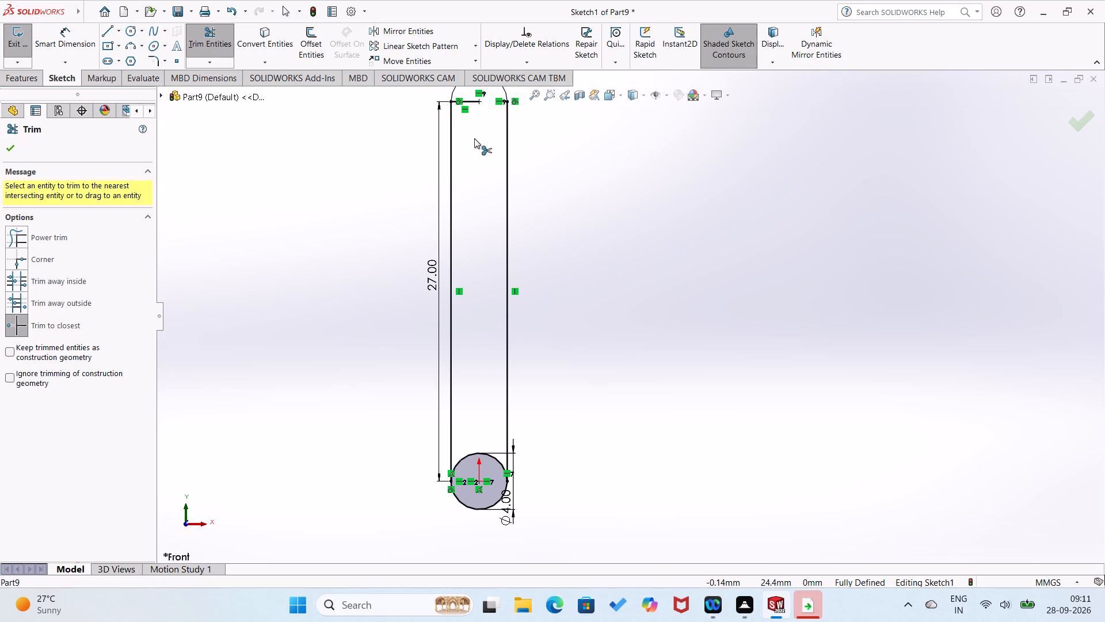
pyautogui.click(468, 100)
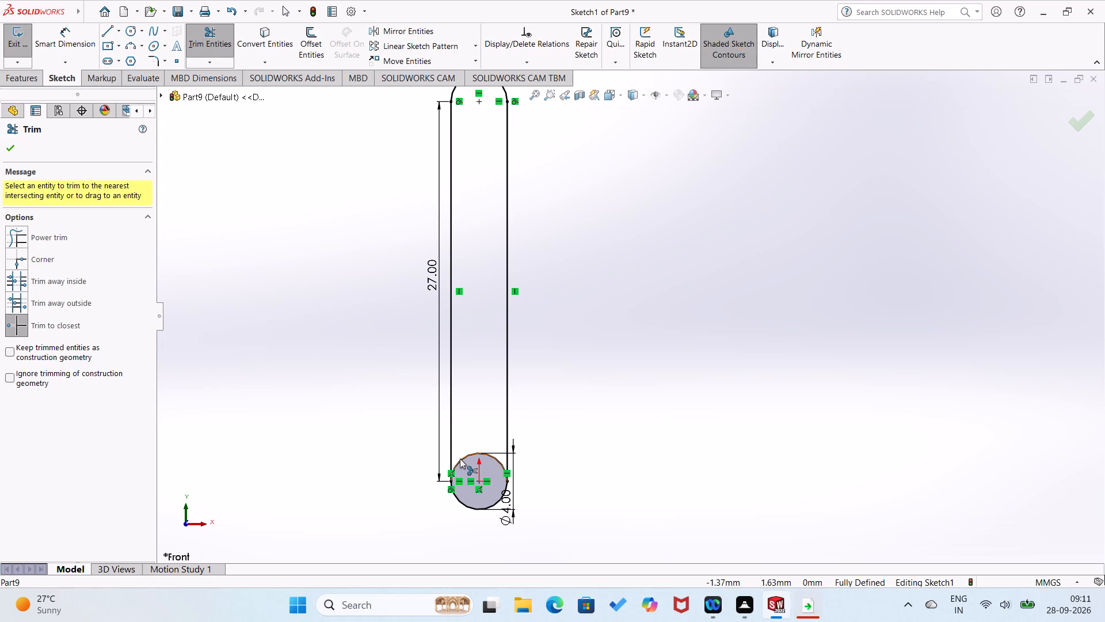
pyautogui.click(460, 458)
pyautogui.click(343, 466)
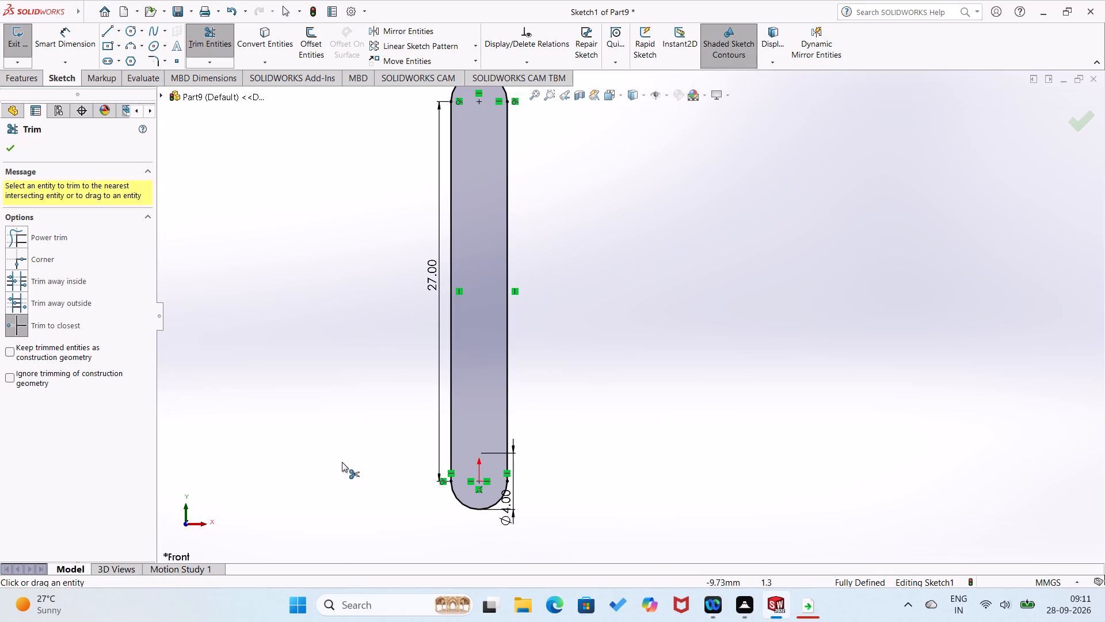
pyautogui.click(12, 155)
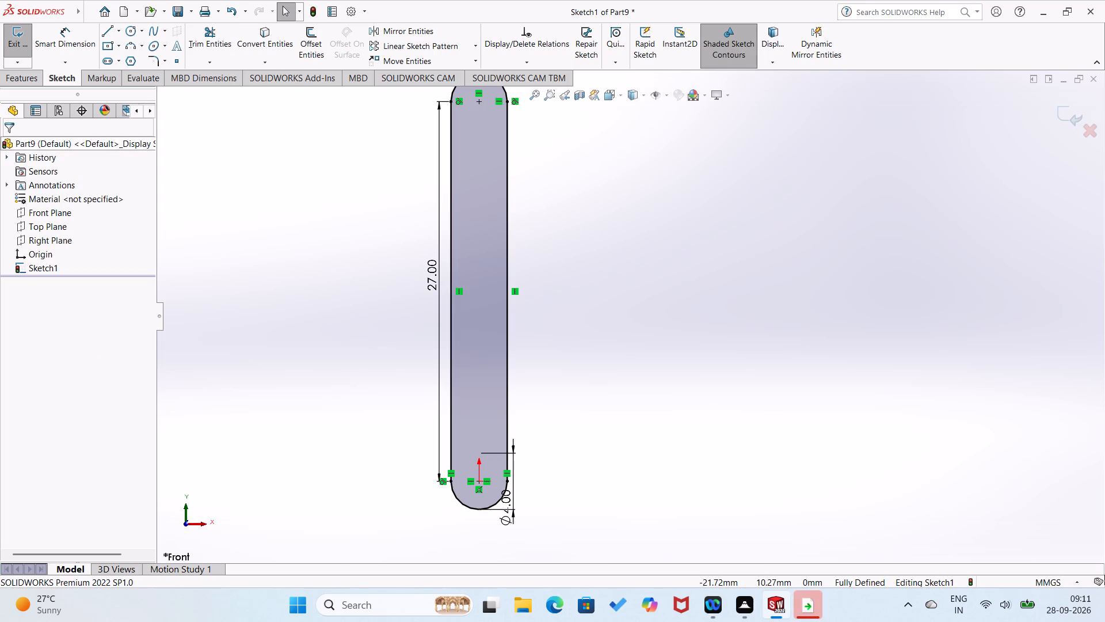
# Revolve the slot profile 360 degrees about its left vertical line.
pyautogui.click(20, 79)
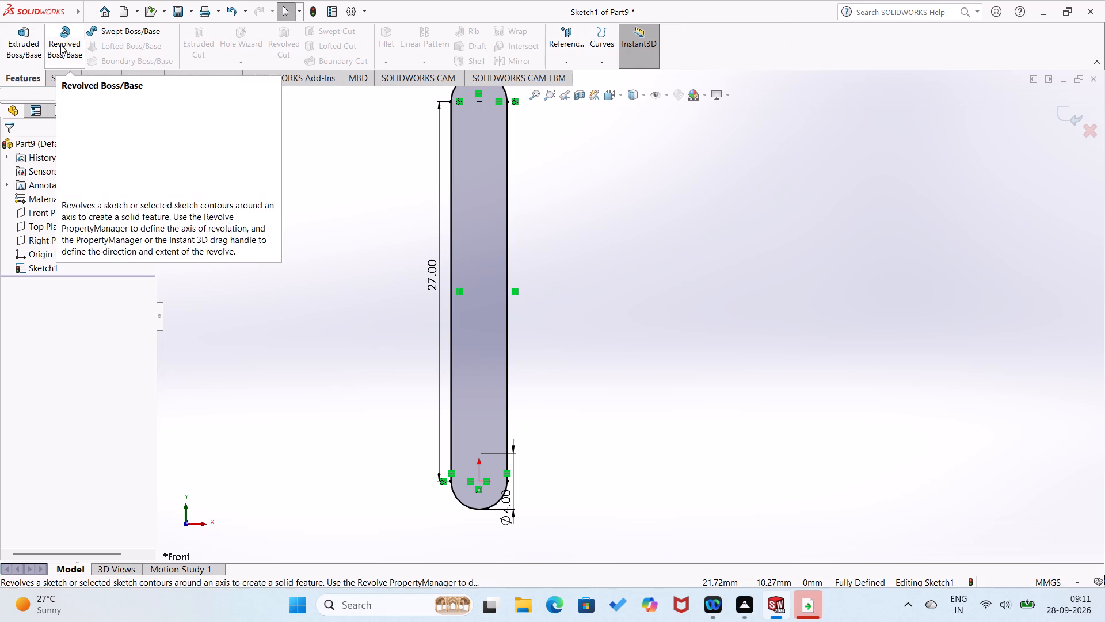
pyautogui.click(60, 44)
pyautogui.click(608, 370)
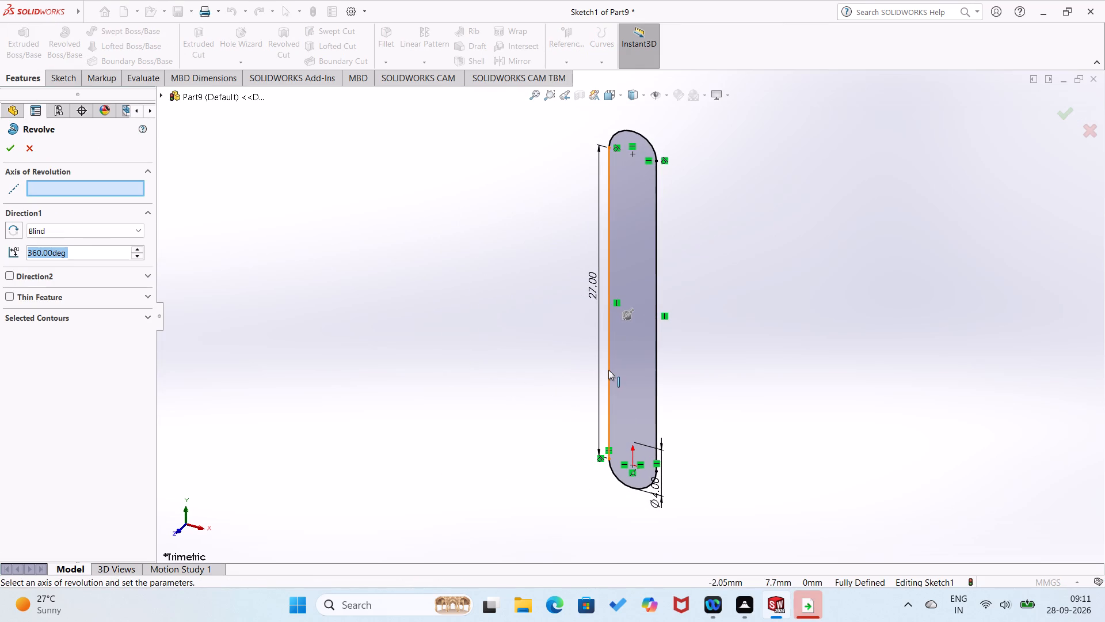
pyautogui.click(491, 394)
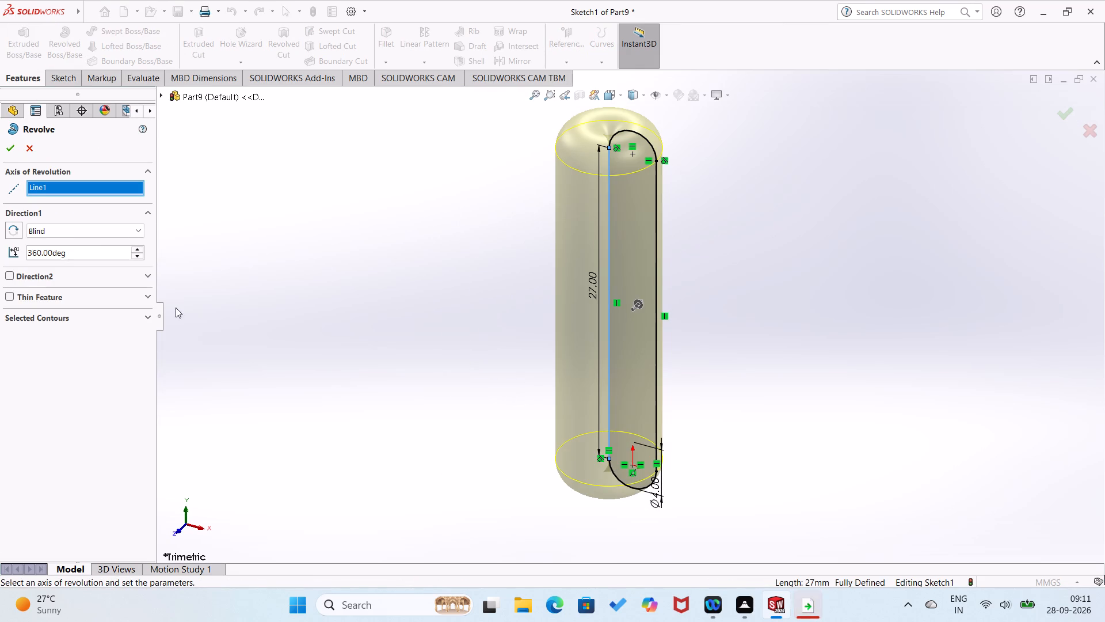
pyautogui.click(5, 146)
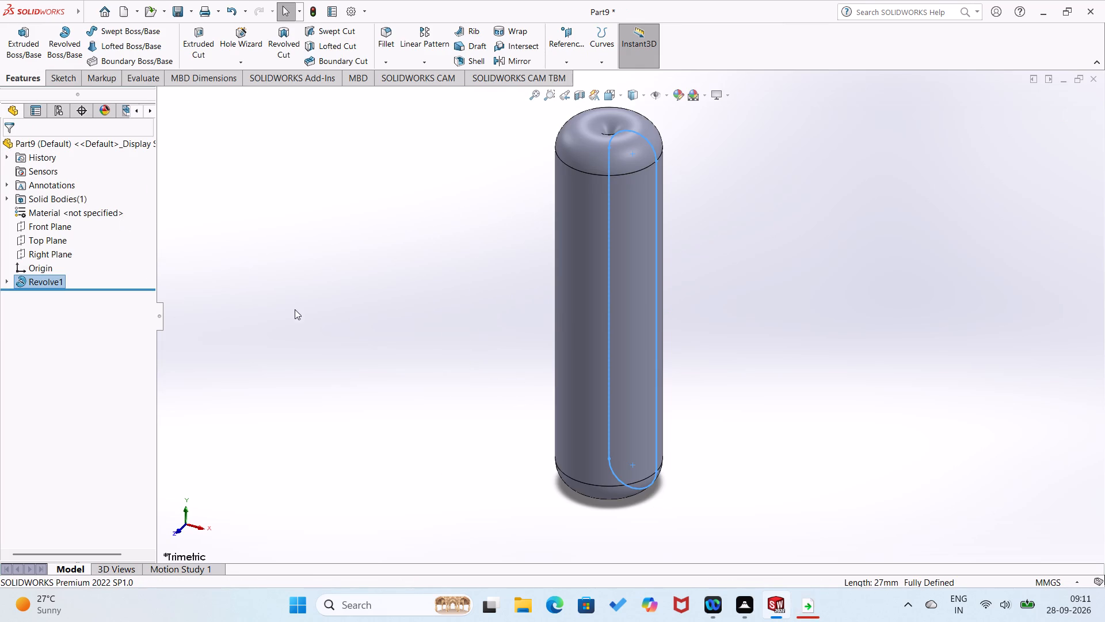
pyautogui.click(372, 329)
# Inspect the revolved body from its ends and sides.
pyautogui.moveTo(373, 329); pyautogui.dragTo(402, 346, button='middle')
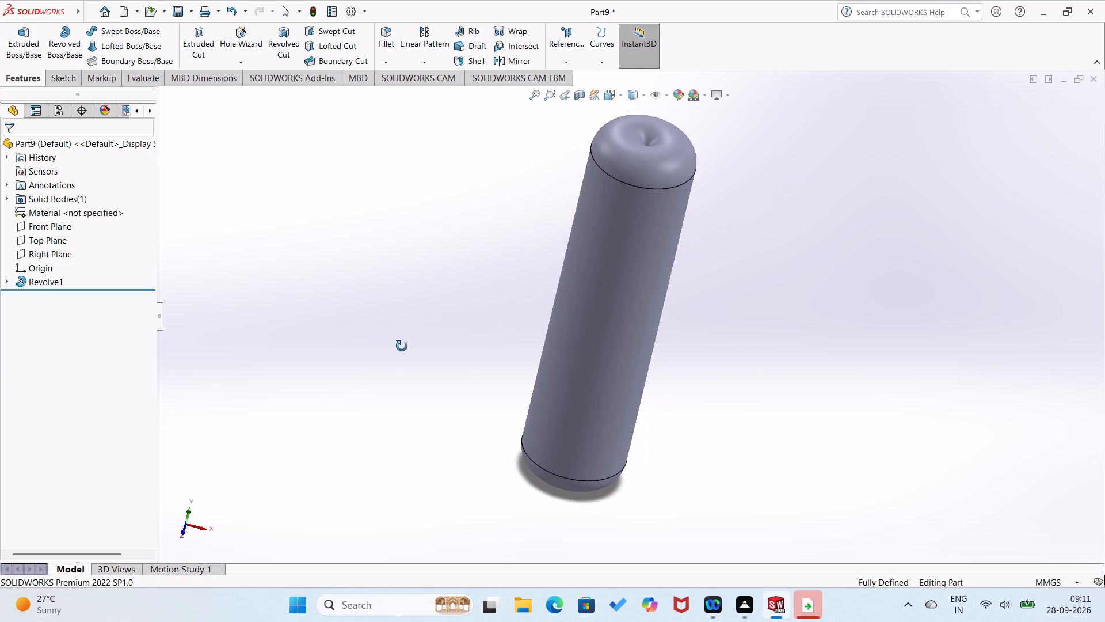
pyautogui.moveTo(402, 346); pyautogui.dragTo(623, 278, button='middle')
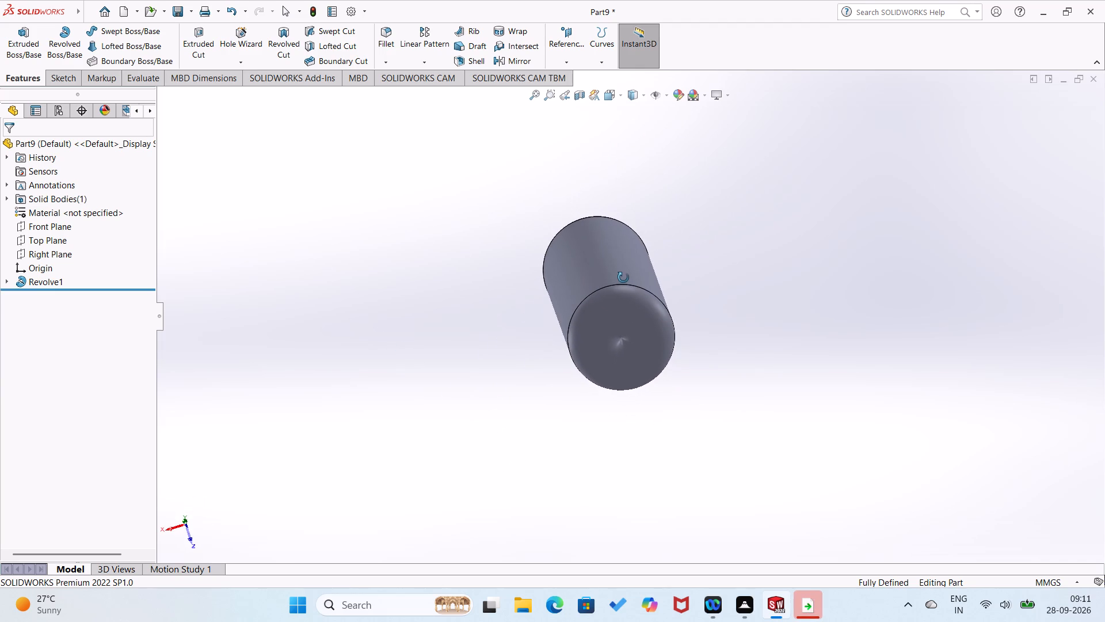
pyautogui.moveTo(623, 278); pyautogui.dragTo(599, 313, button='middle')
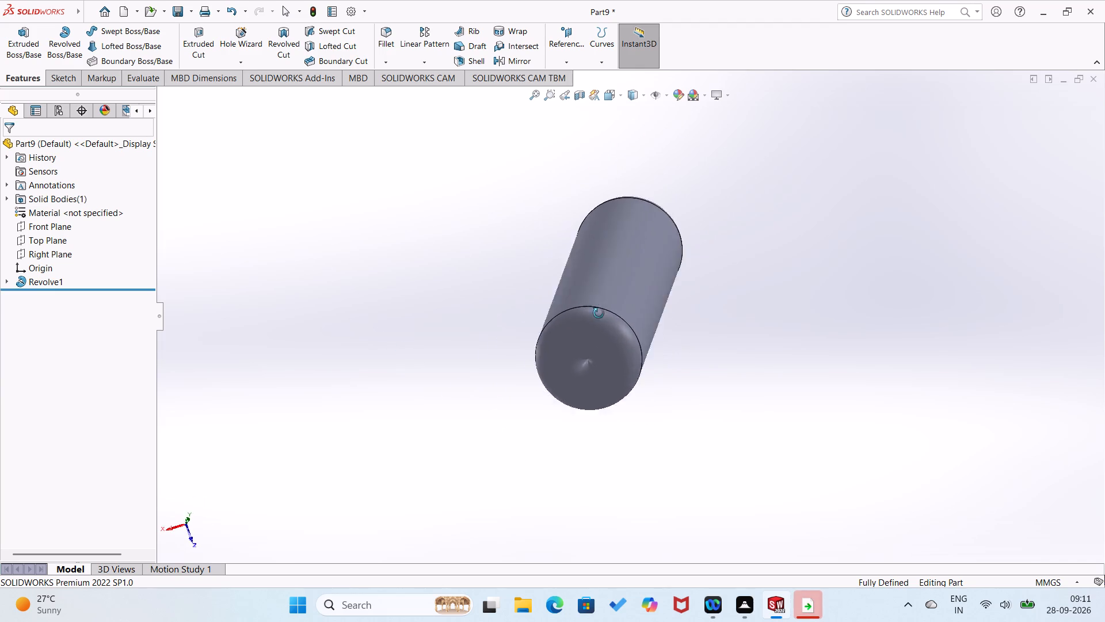
pyautogui.moveTo(599, 313); pyautogui.dragTo(409, 403, button='middle')
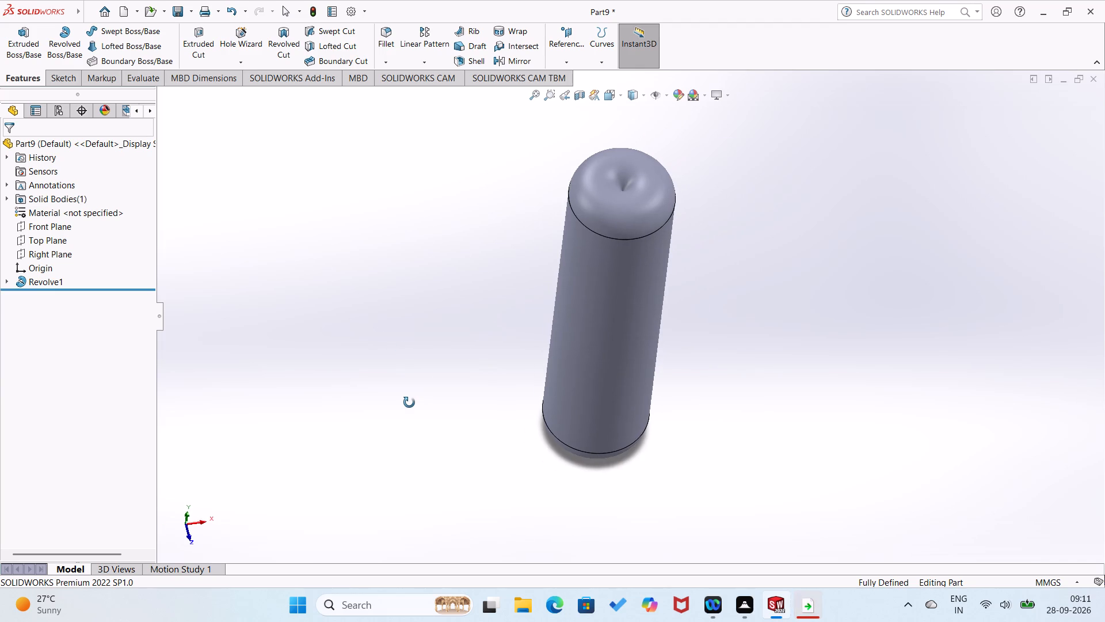
pyautogui.moveTo(409, 403); pyautogui.dragTo(403, 414, button='middle')
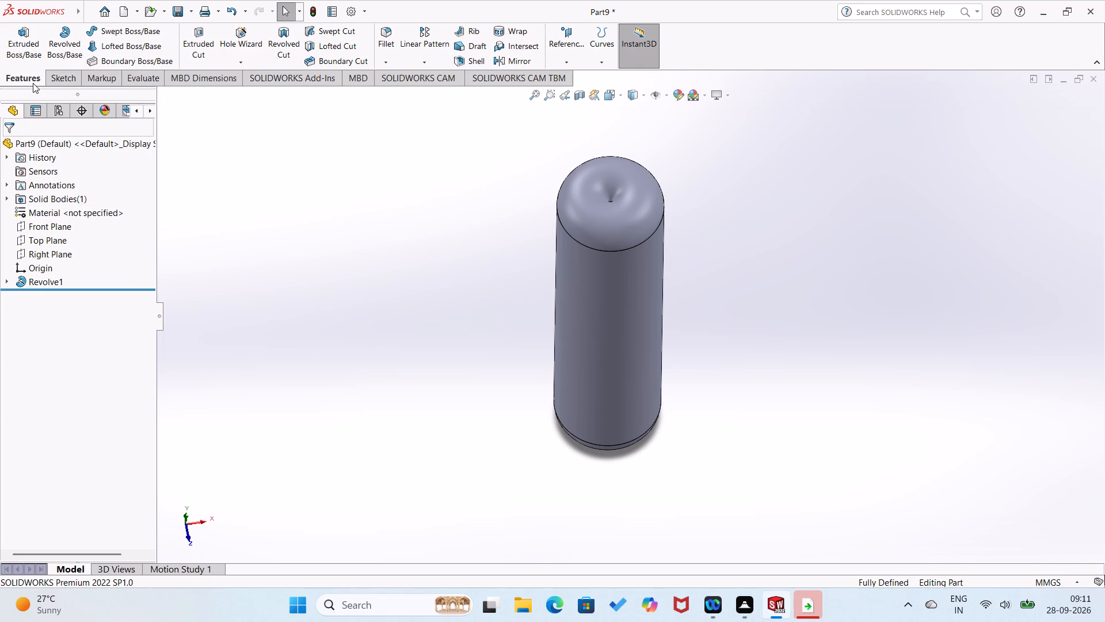
# Close the part without saving it.
pyautogui.click(1094, 82)
pyautogui.click(622, 314)
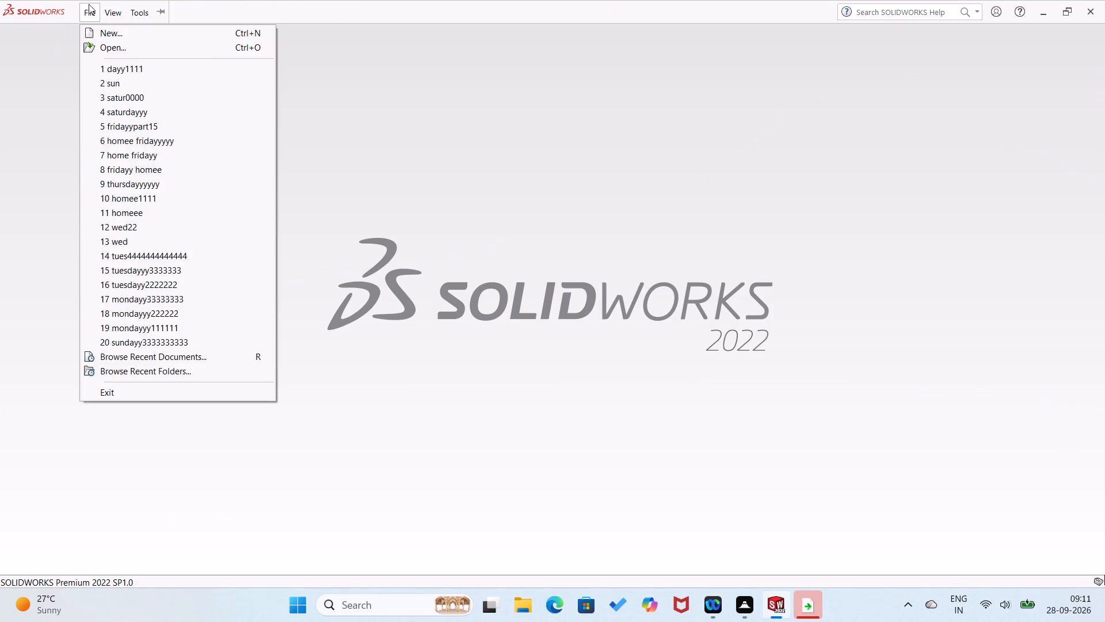
# Create a new part document.
pyautogui.click(65, 64)
pyautogui.click(101, 16)
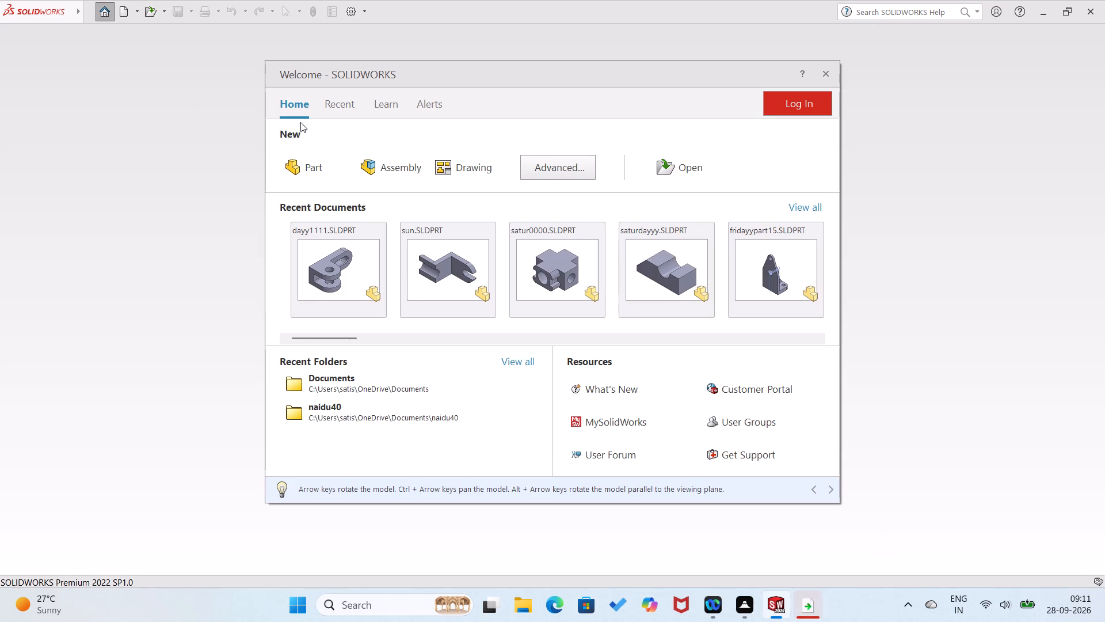
pyautogui.click(315, 170)
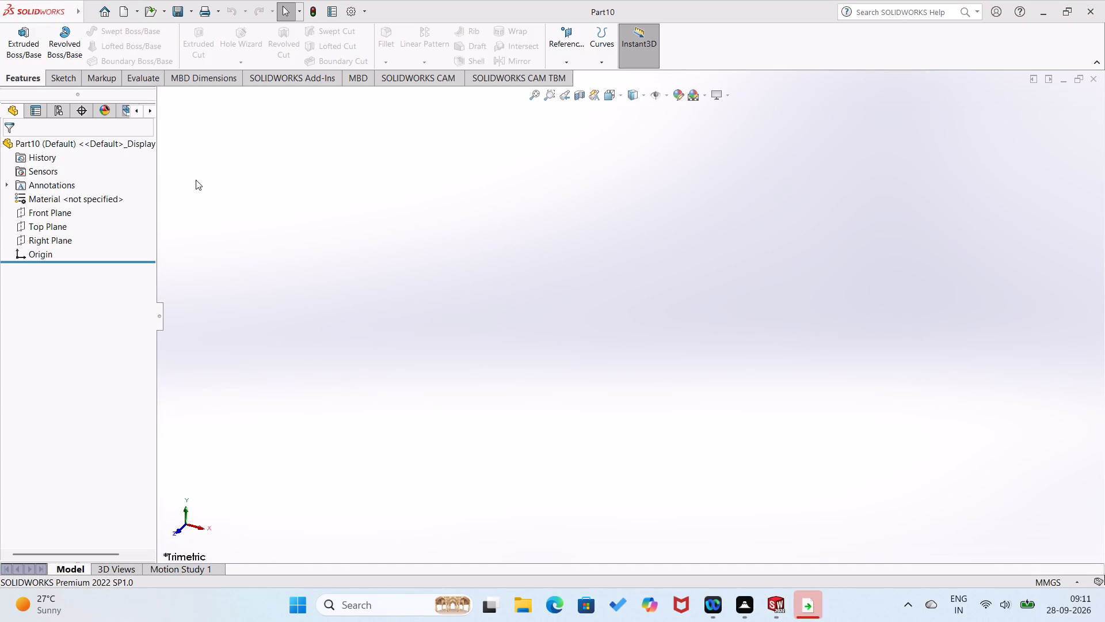
# Sketch a vertical line upward from the origin on the Front Plane.
pyautogui.click(50, 211)
pyautogui.click(59, 195)
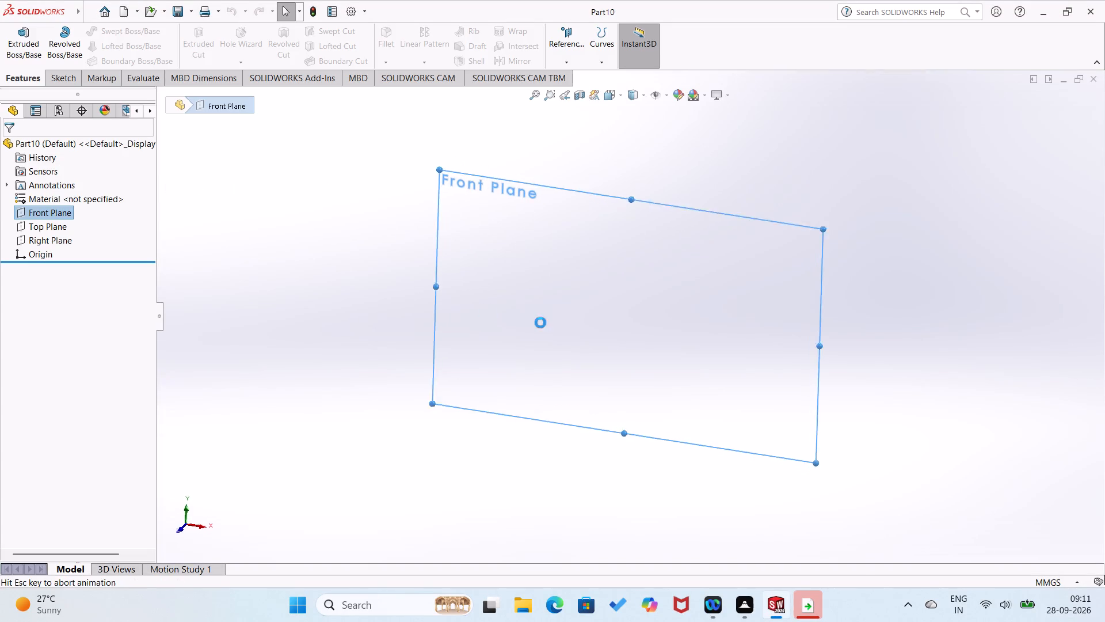
pyautogui.moveTo(588, 326); pyautogui.dragTo(510, 373, button='right')
pyautogui.click(630, 315)
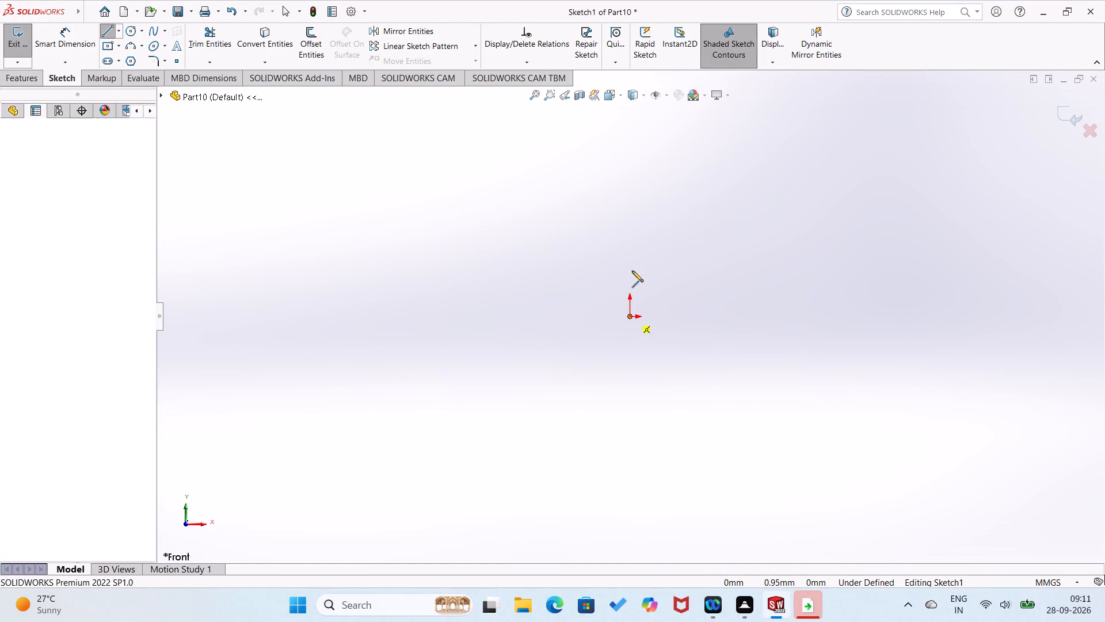
pyautogui.click(630, 235)
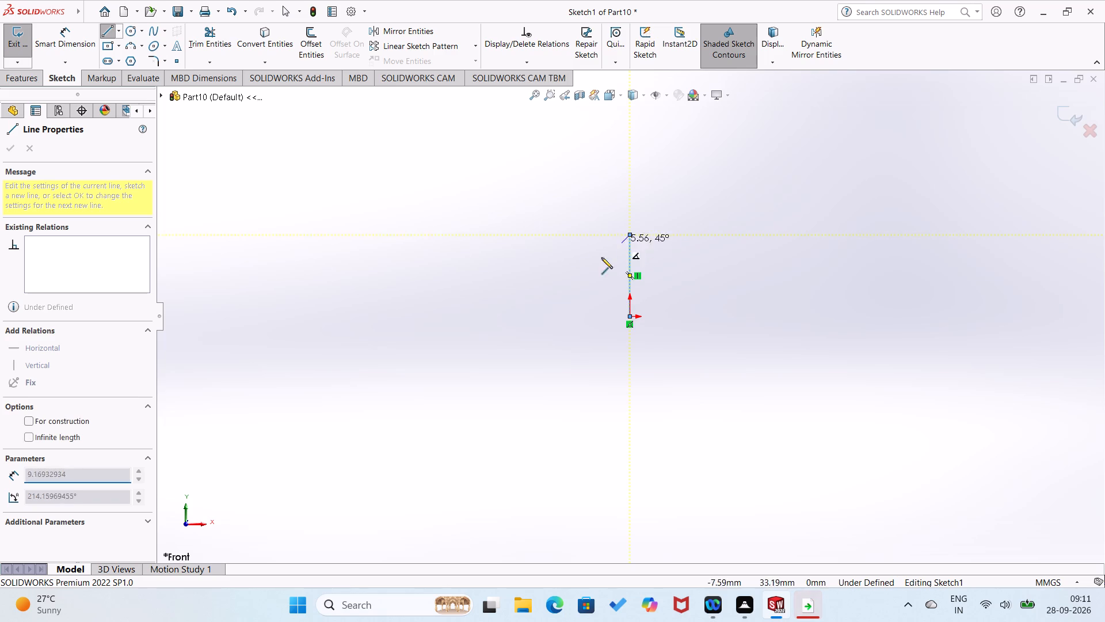
# Dimension the vertical line's length to 10 mm.
pyautogui.moveTo(568, 278); pyautogui.dragTo(594, 183, button='right')
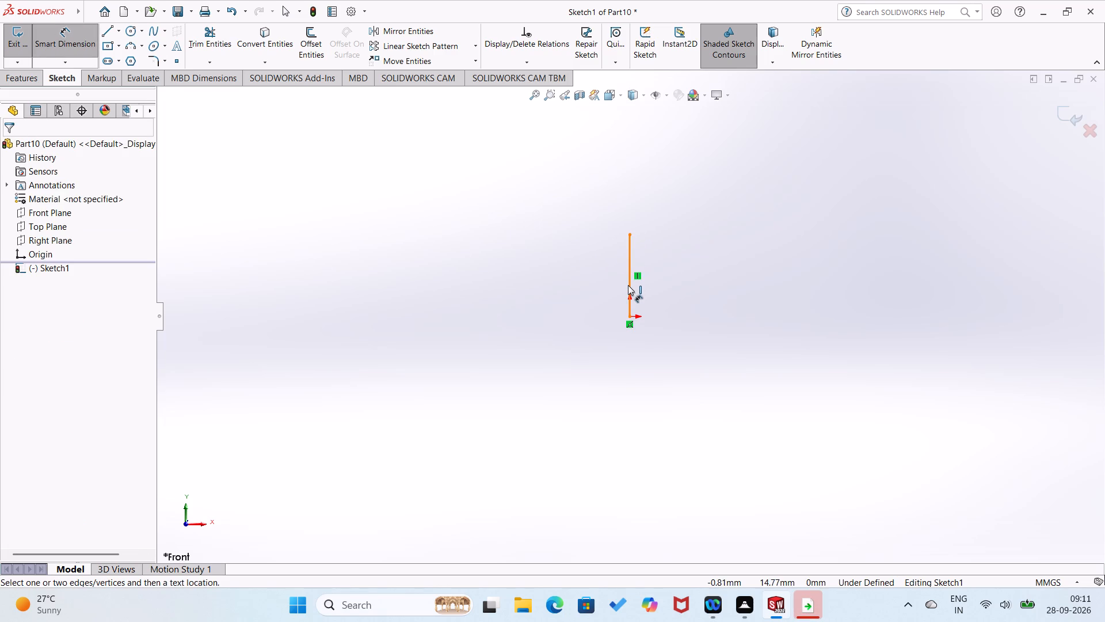
pyautogui.click(628, 287)
pyautogui.click(608, 292)
pyautogui.write('10')
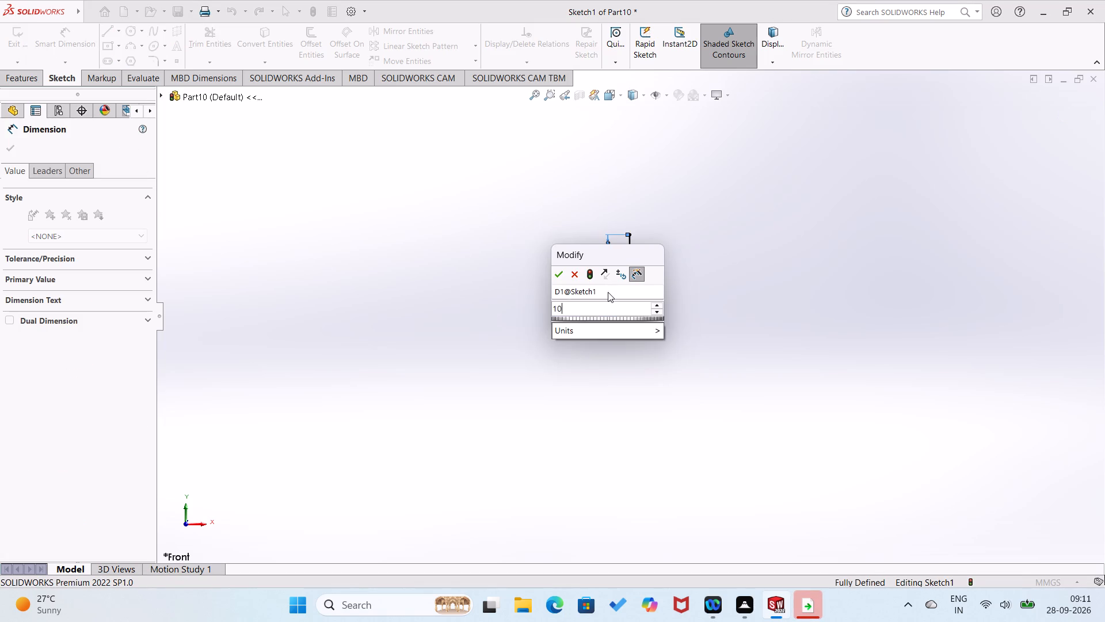
pyautogui.press('Return')
pyautogui.click(557, 297)
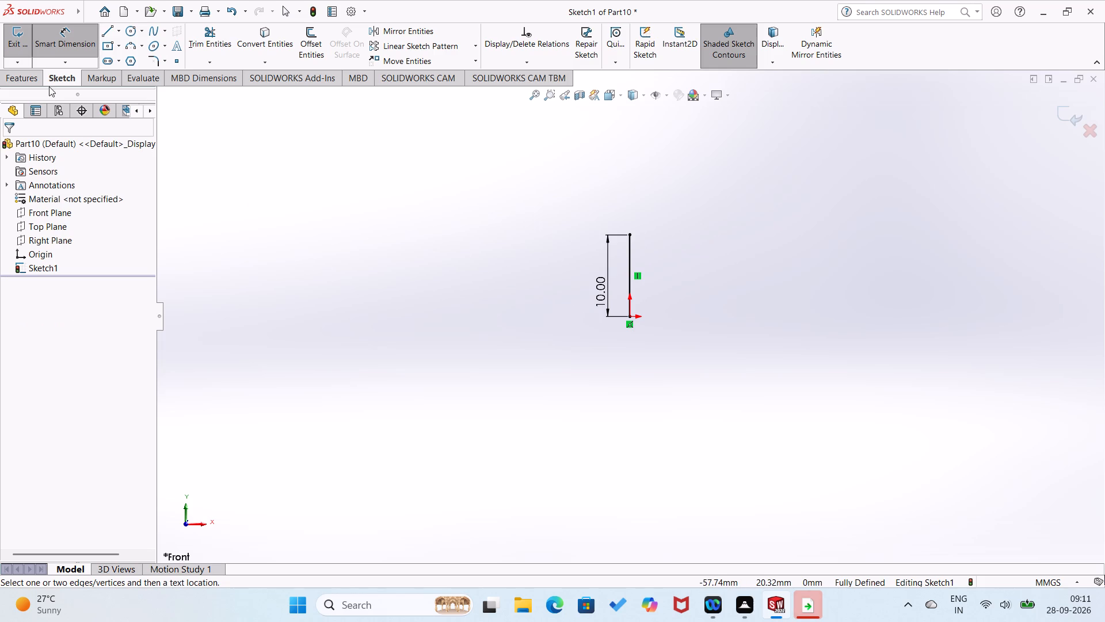
# Revolve the line 360 degrees about itself as a one-direction thin feature with 2 mm thickness.
pyautogui.click(28, 79)
pyautogui.click(53, 51)
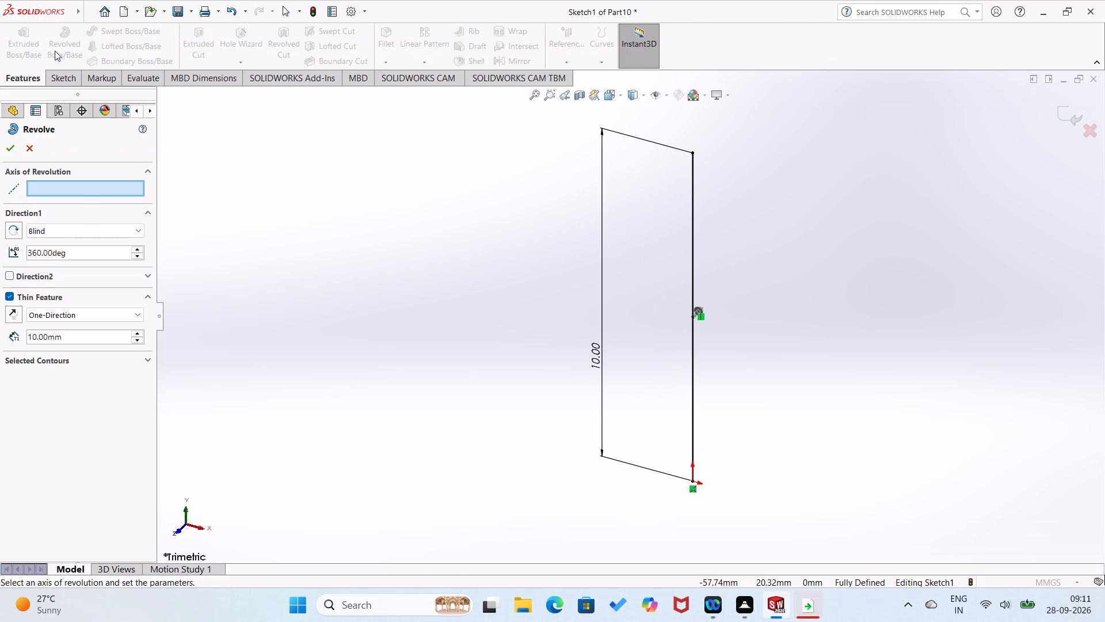
pyautogui.click(694, 375)
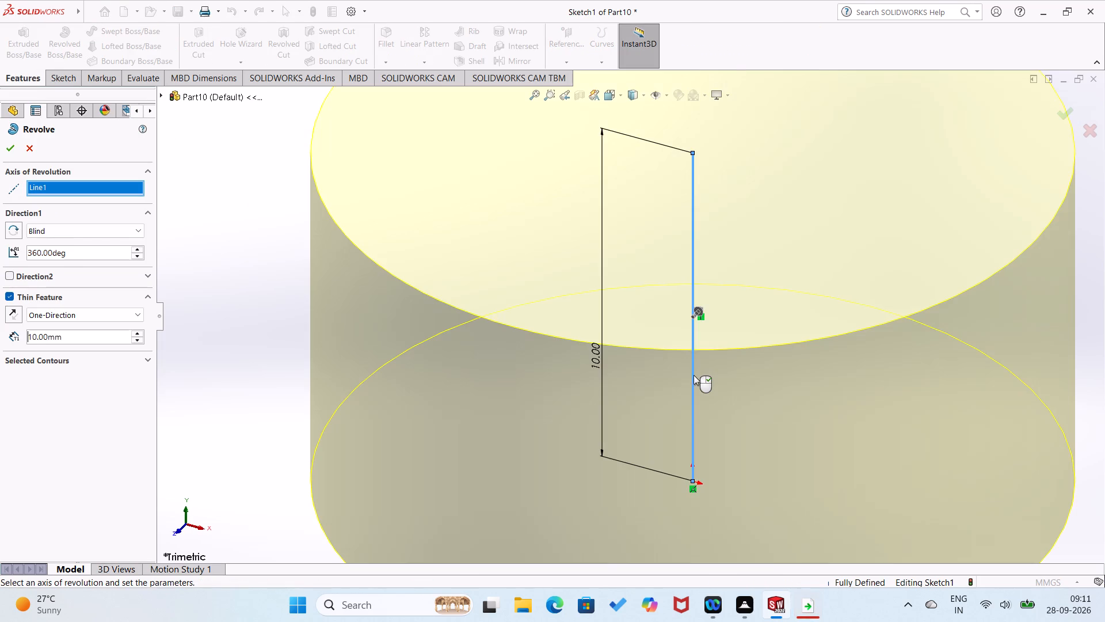
pyautogui.scroll(4, 656, 371)
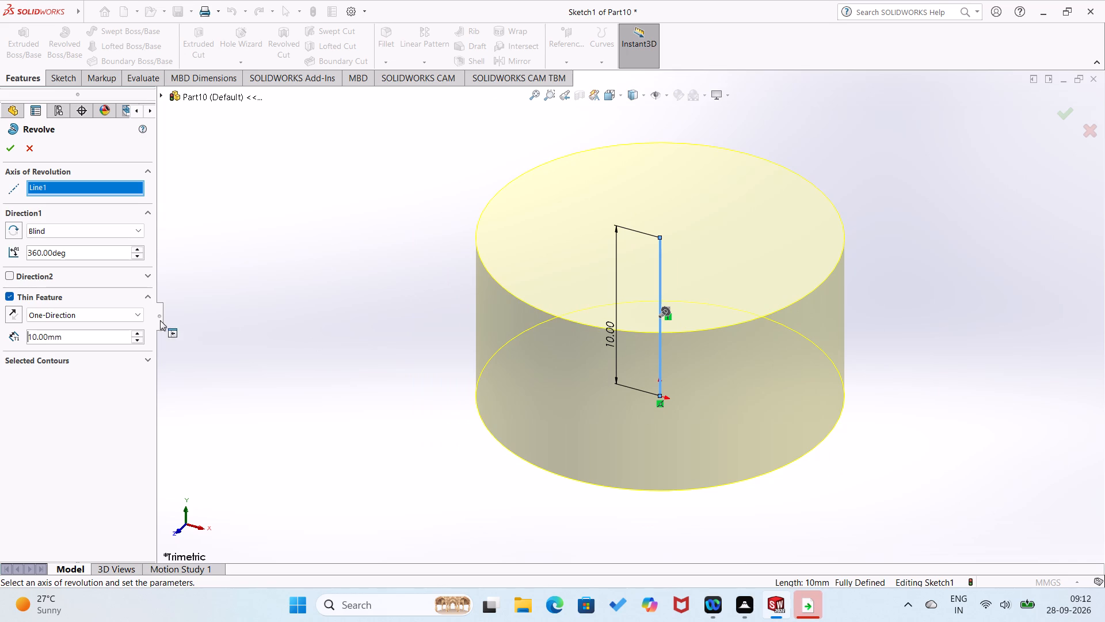
pyautogui.moveTo(105, 333); pyautogui.dragTo(0, 332)
pyautogui.press('2')
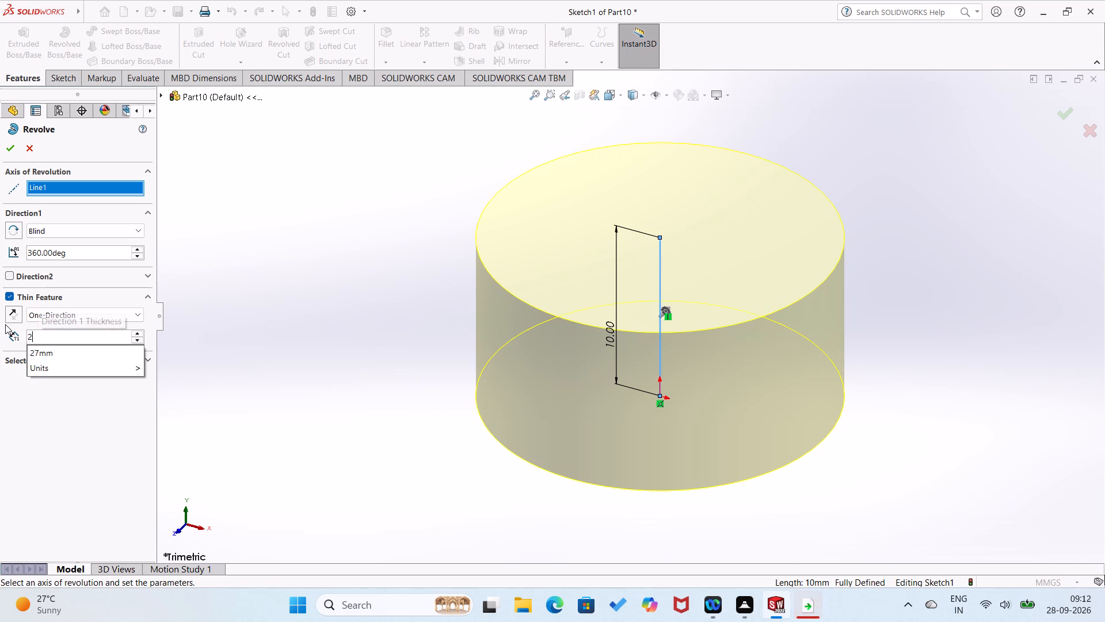
pyautogui.press('Return')
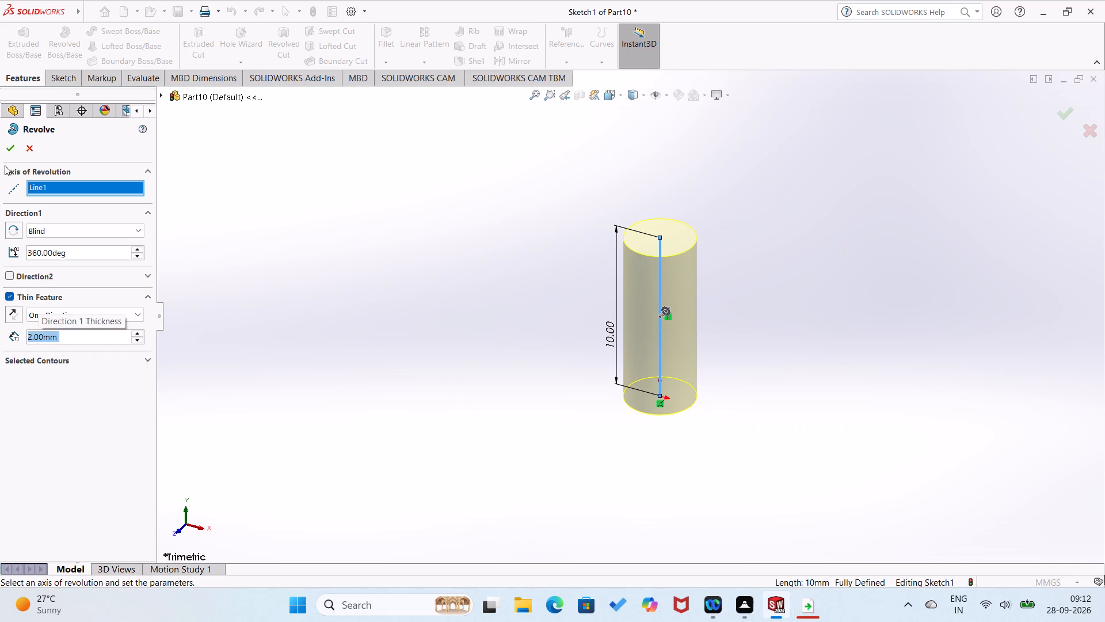
pyautogui.click(6, 150)
pyautogui.click(365, 250)
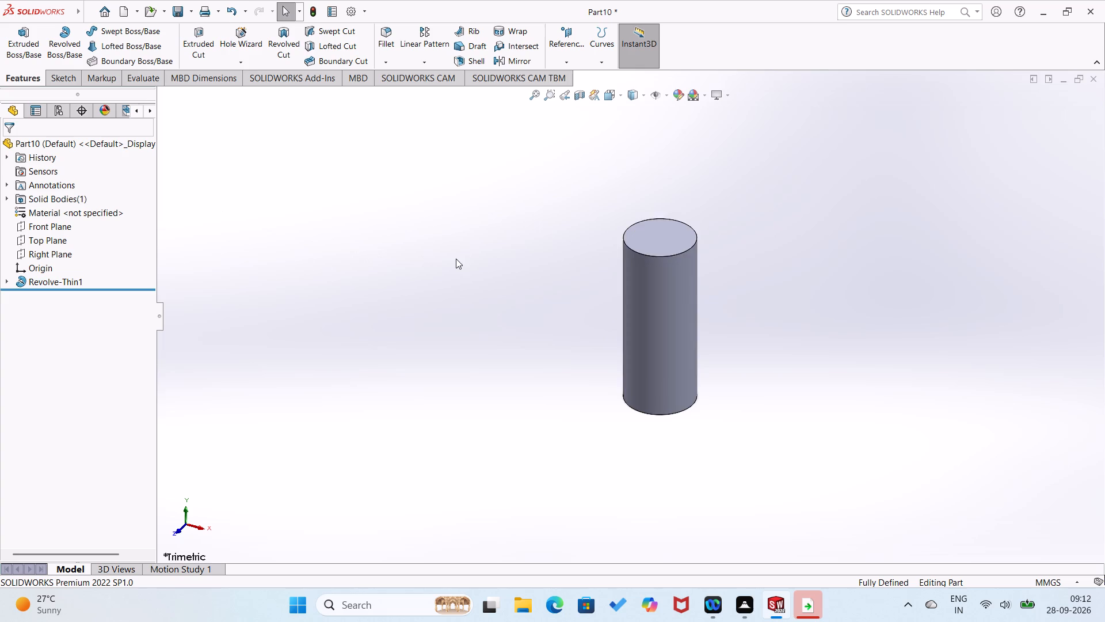
# Open a new sketch on the cylinder's top end face.
pyautogui.rightClick(666, 237)
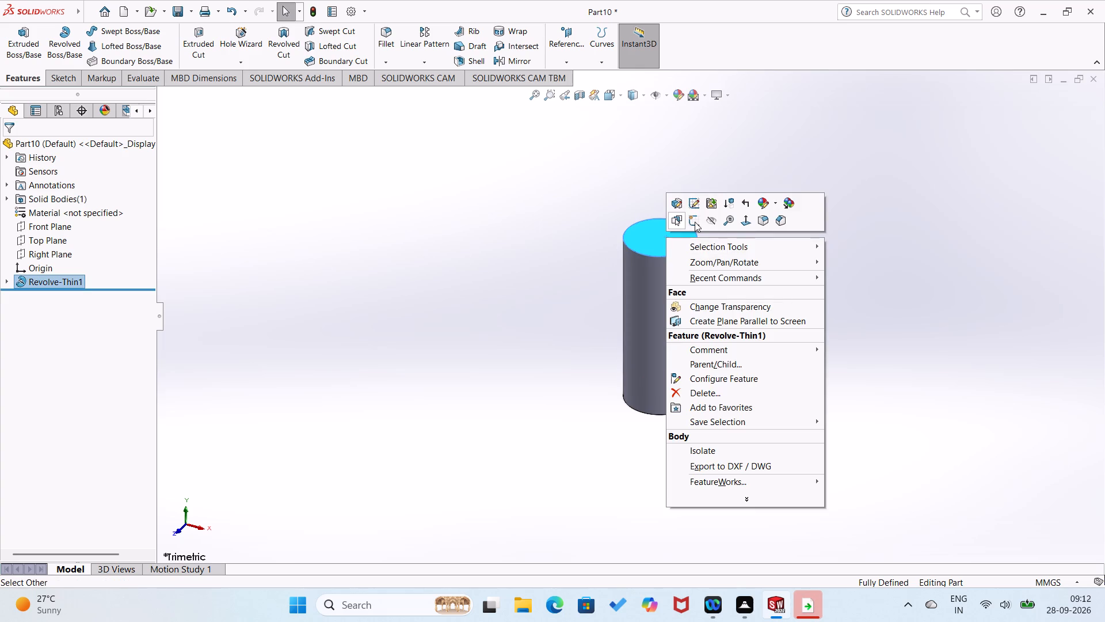
pyautogui.click(695, 222)
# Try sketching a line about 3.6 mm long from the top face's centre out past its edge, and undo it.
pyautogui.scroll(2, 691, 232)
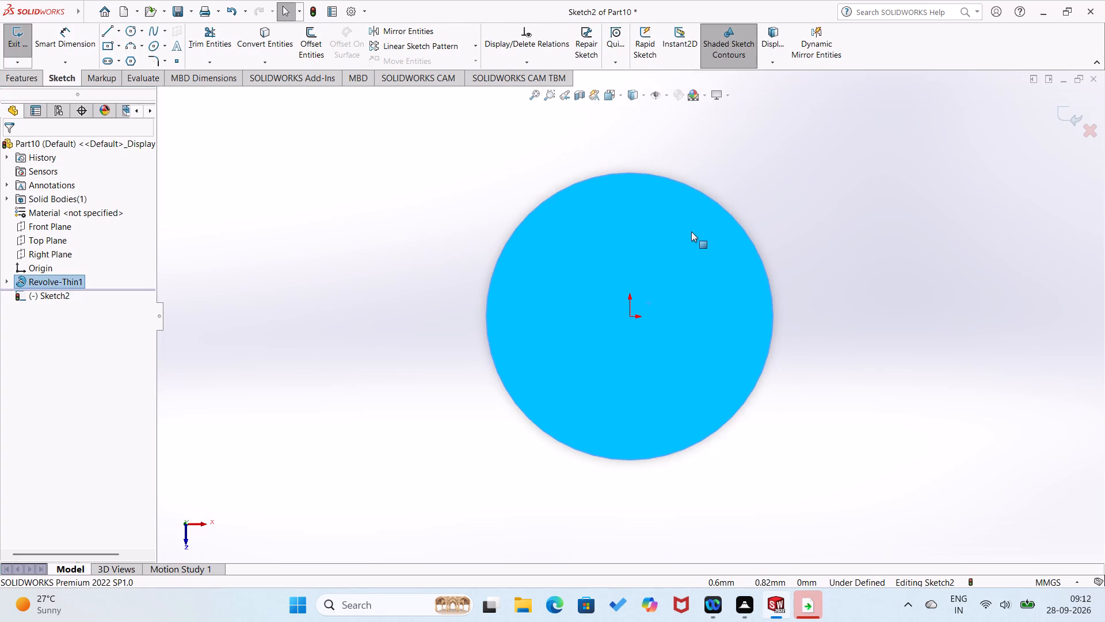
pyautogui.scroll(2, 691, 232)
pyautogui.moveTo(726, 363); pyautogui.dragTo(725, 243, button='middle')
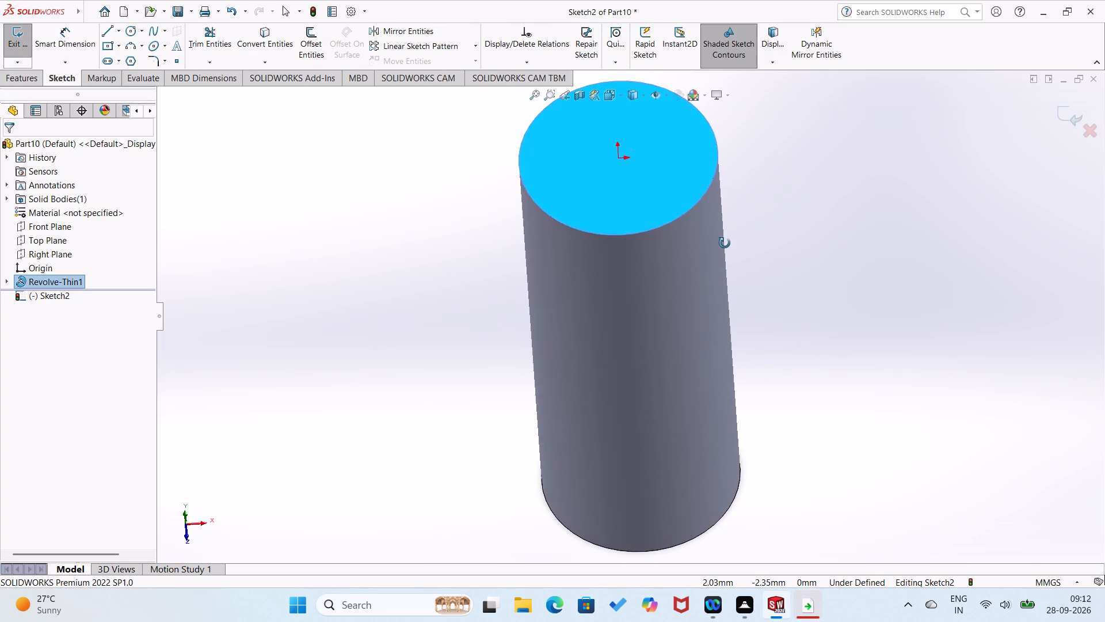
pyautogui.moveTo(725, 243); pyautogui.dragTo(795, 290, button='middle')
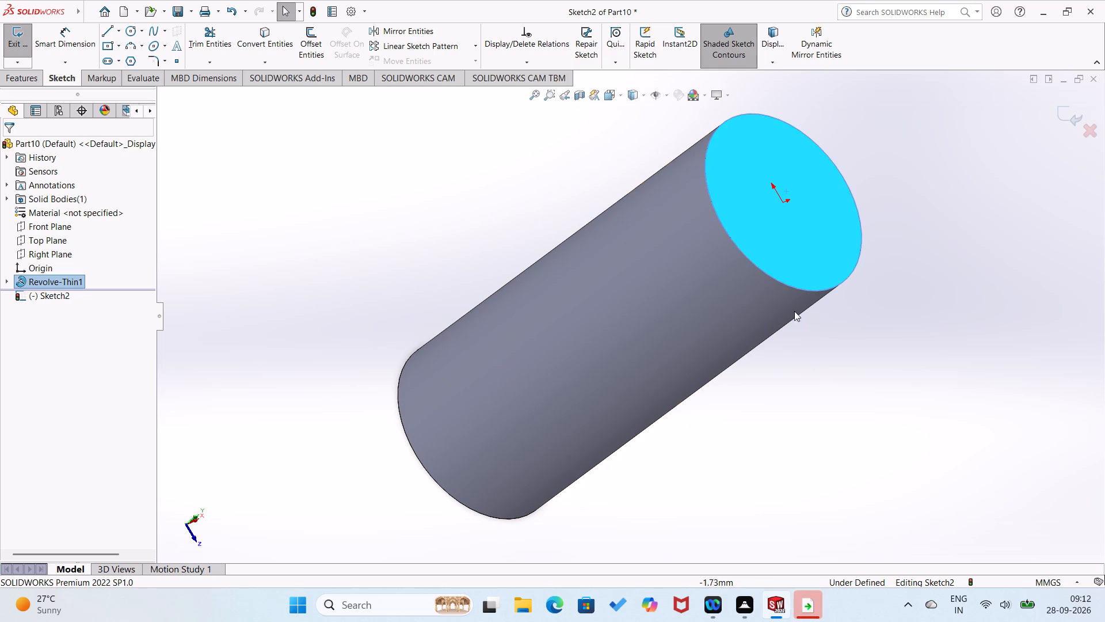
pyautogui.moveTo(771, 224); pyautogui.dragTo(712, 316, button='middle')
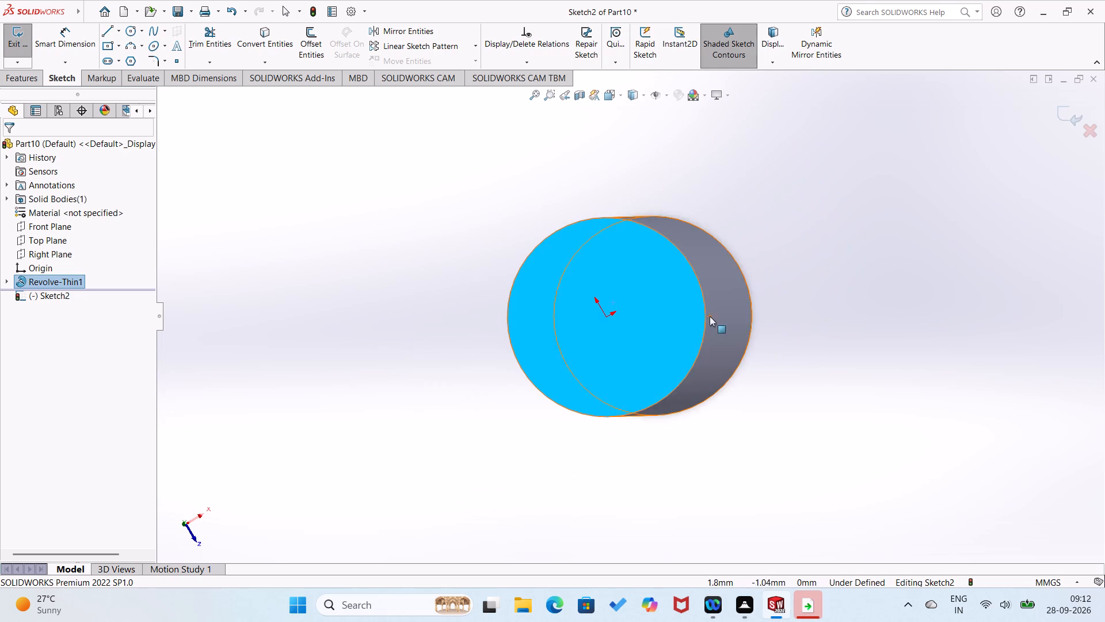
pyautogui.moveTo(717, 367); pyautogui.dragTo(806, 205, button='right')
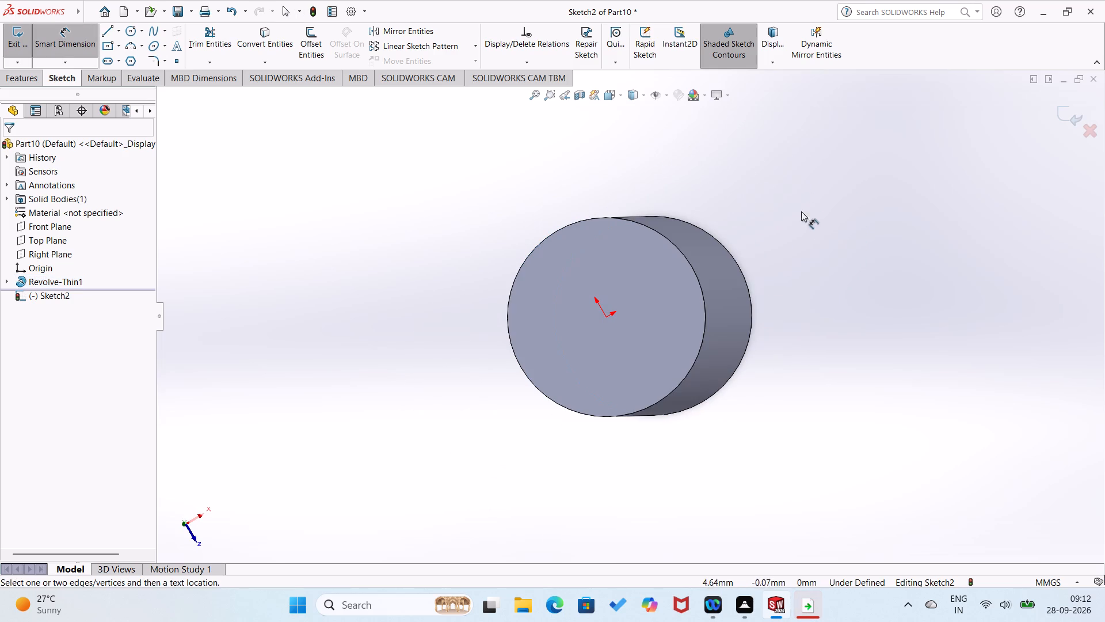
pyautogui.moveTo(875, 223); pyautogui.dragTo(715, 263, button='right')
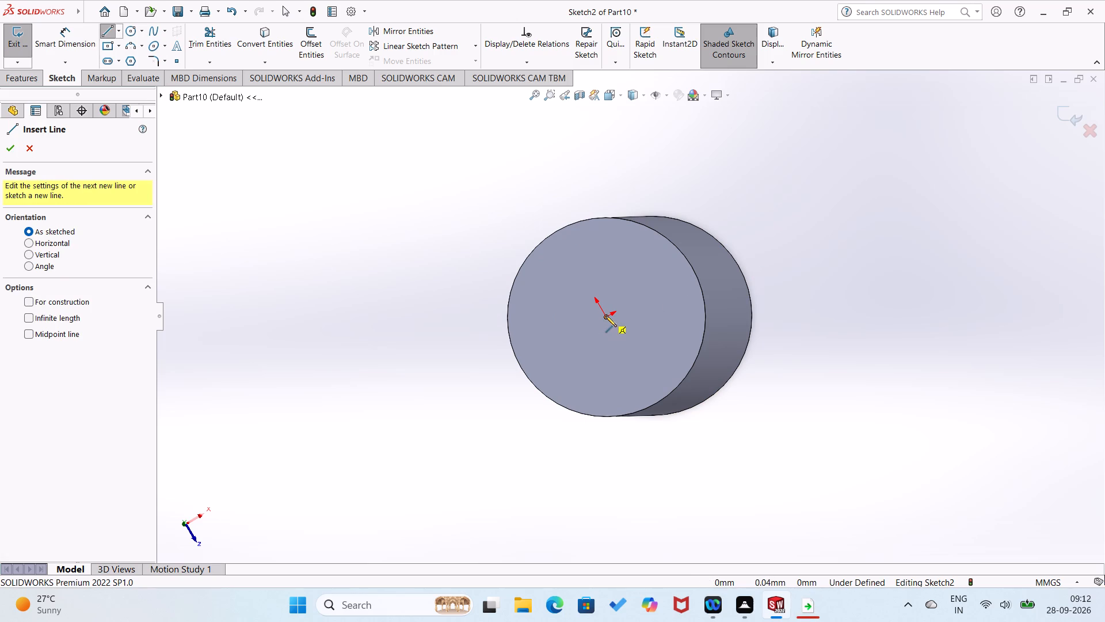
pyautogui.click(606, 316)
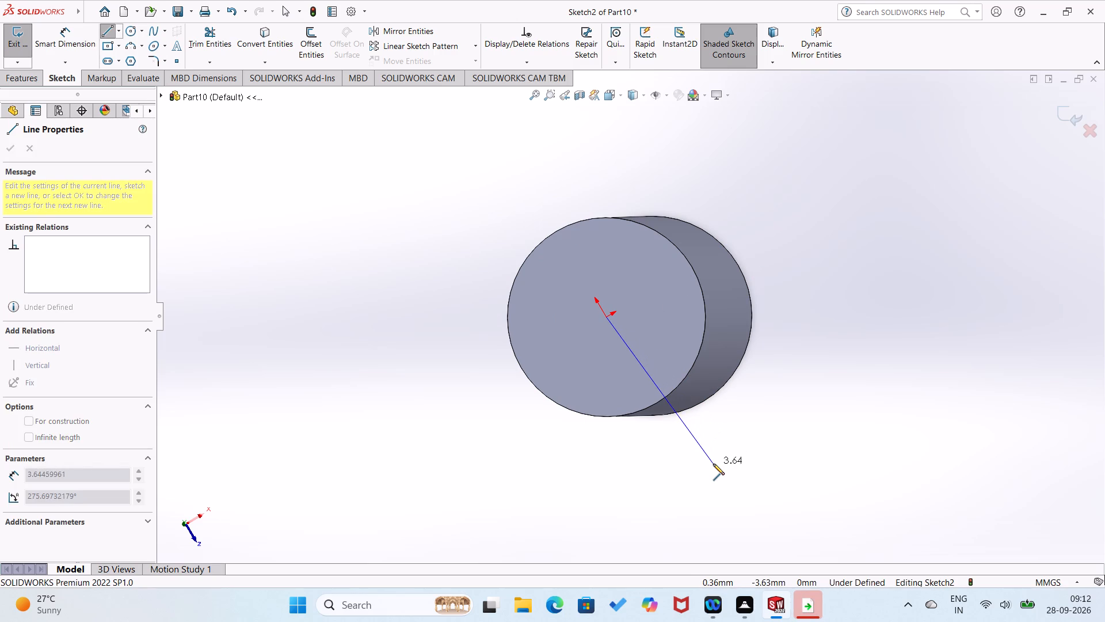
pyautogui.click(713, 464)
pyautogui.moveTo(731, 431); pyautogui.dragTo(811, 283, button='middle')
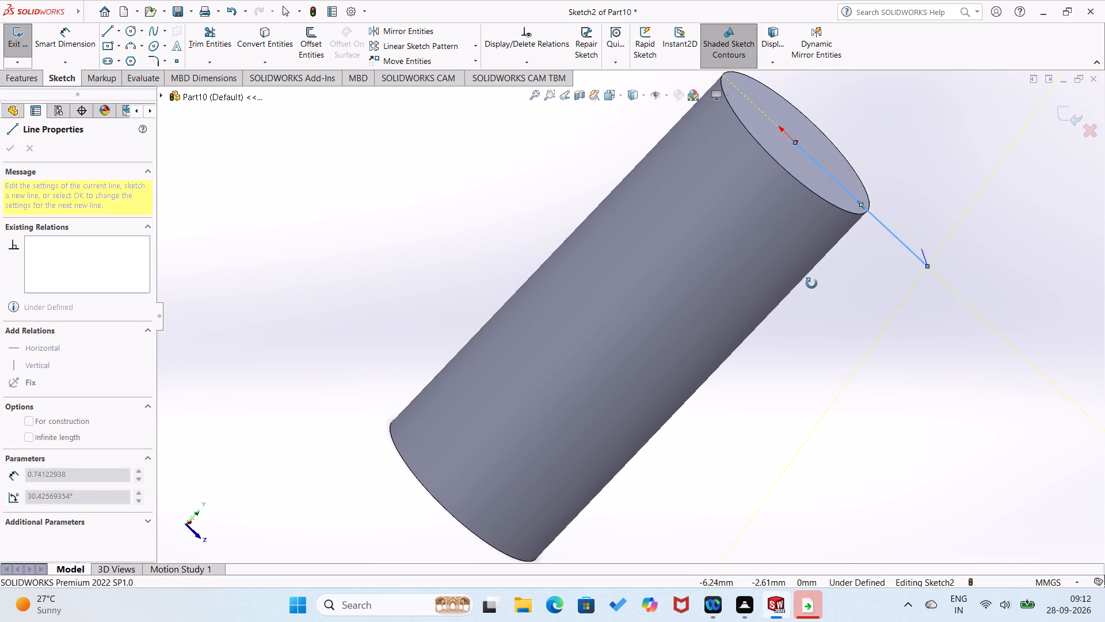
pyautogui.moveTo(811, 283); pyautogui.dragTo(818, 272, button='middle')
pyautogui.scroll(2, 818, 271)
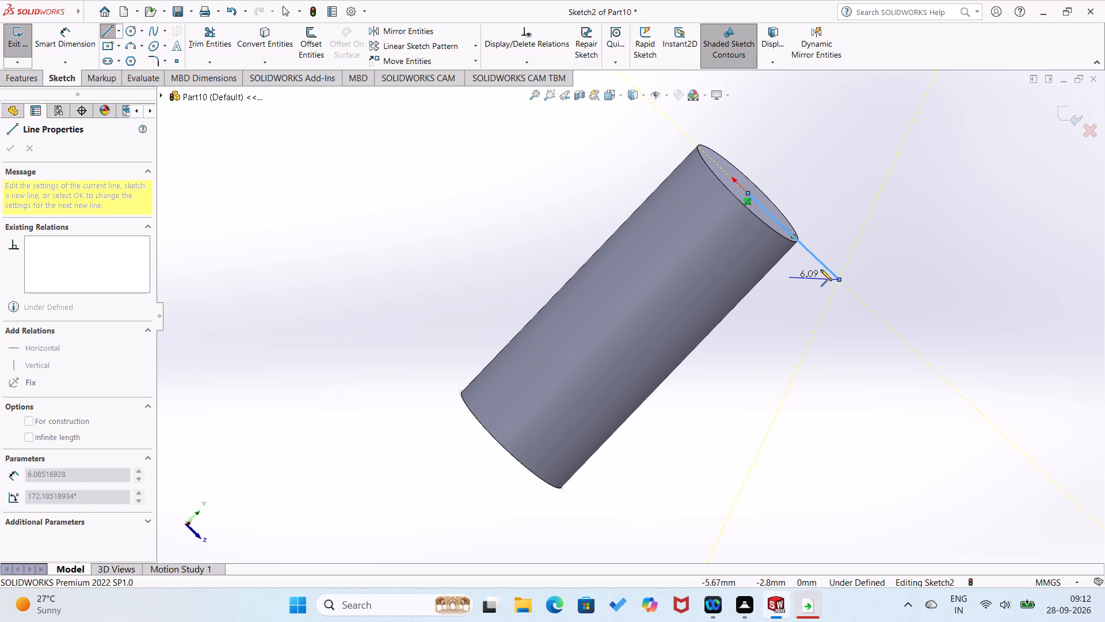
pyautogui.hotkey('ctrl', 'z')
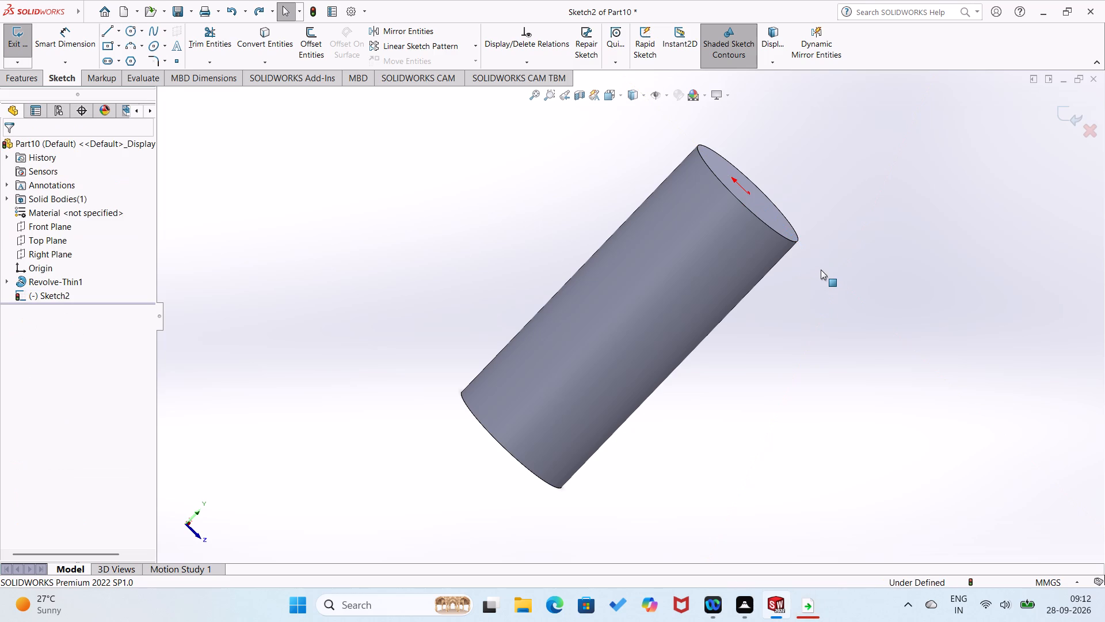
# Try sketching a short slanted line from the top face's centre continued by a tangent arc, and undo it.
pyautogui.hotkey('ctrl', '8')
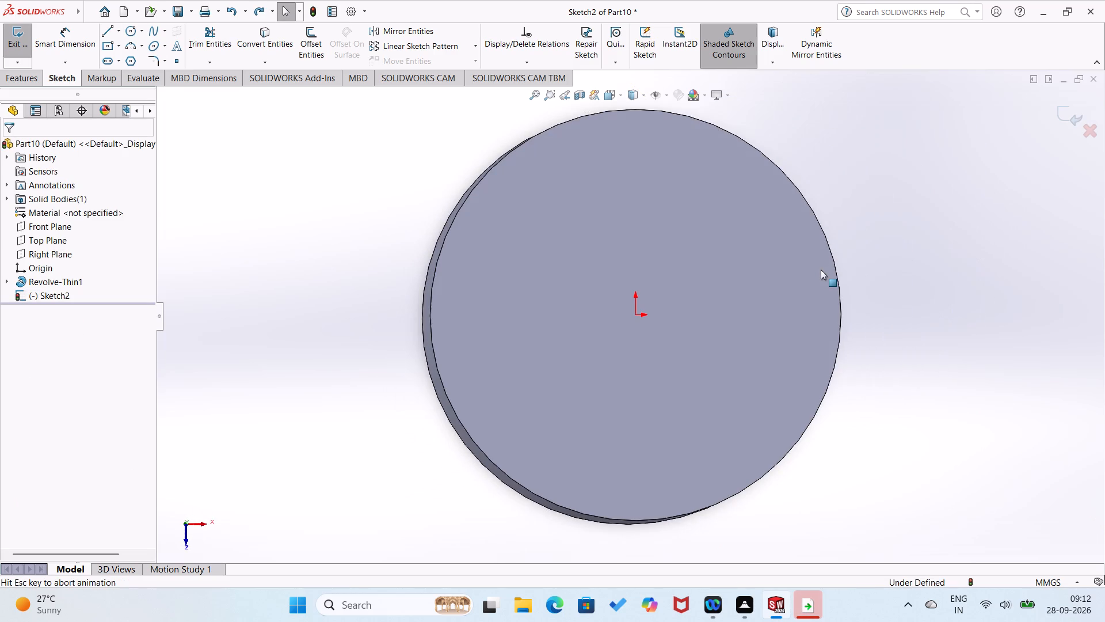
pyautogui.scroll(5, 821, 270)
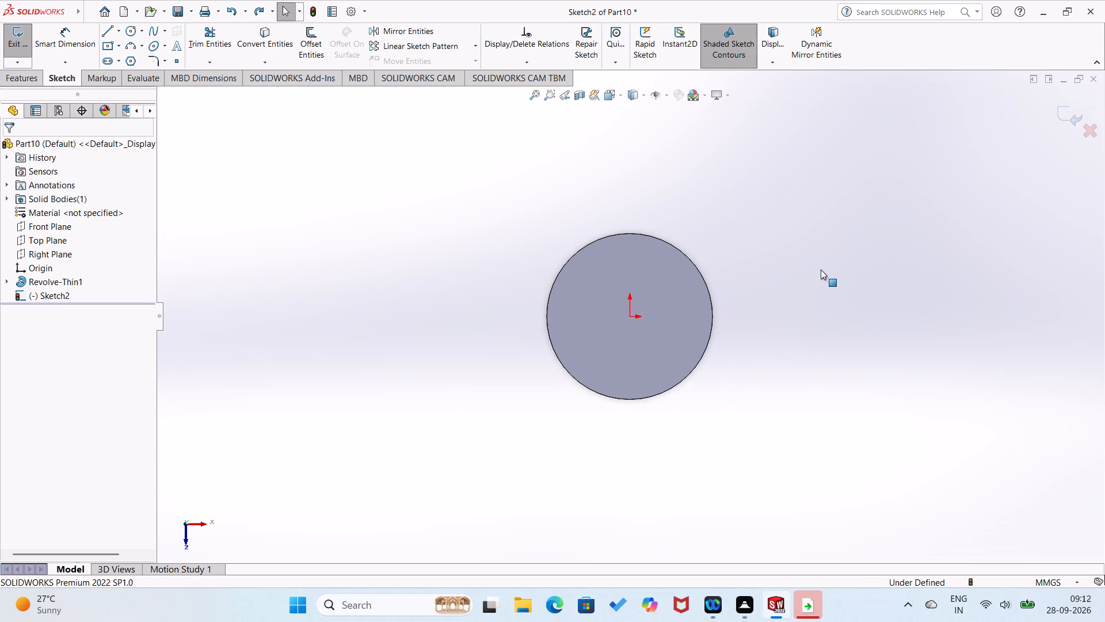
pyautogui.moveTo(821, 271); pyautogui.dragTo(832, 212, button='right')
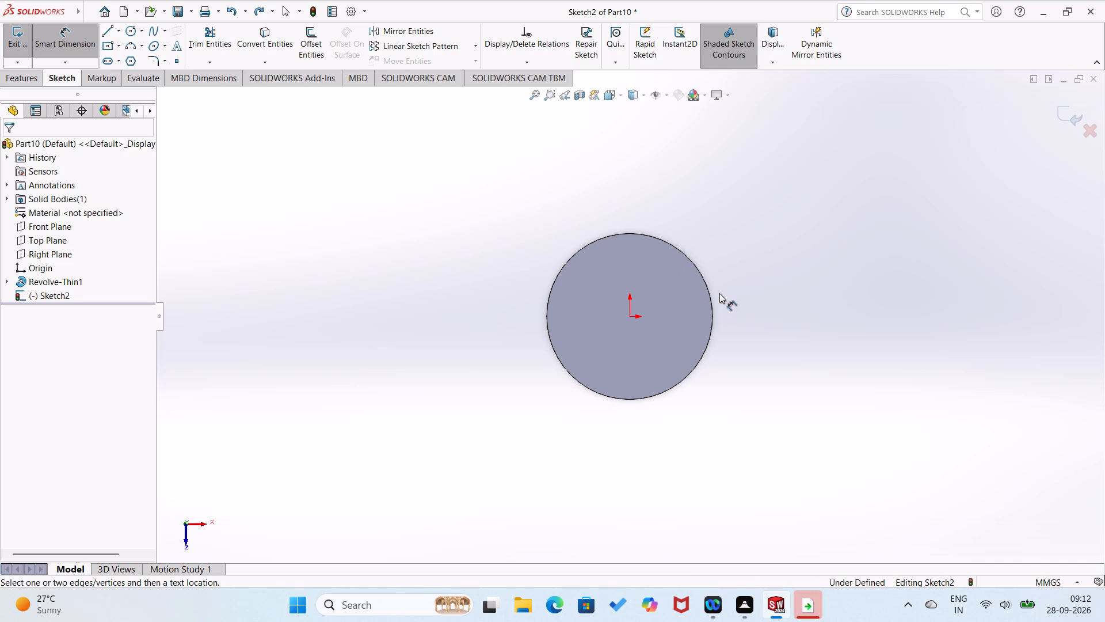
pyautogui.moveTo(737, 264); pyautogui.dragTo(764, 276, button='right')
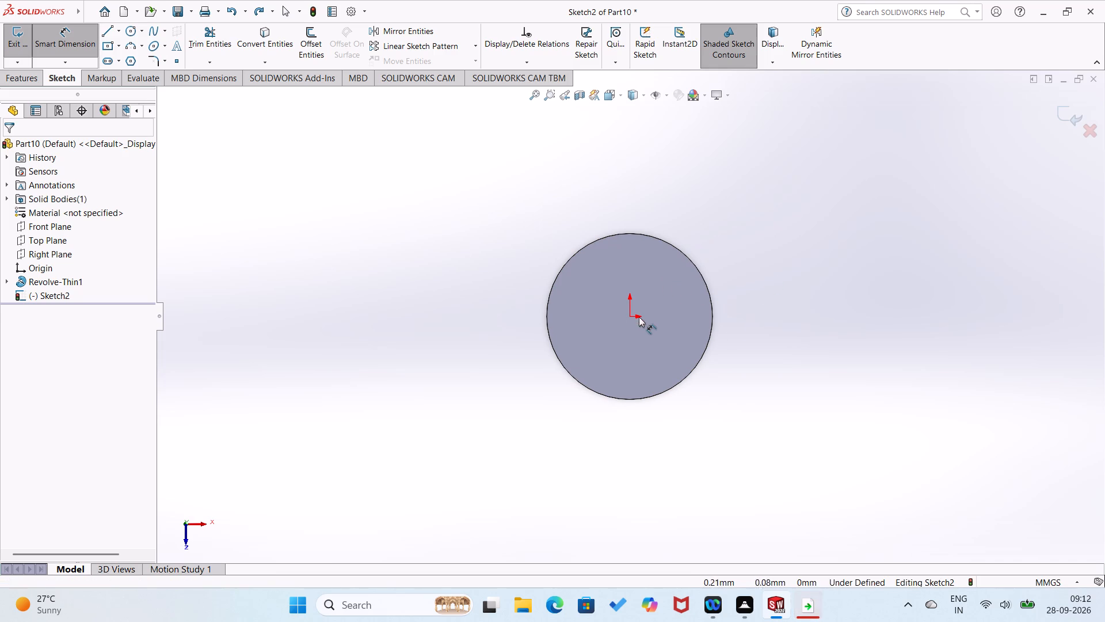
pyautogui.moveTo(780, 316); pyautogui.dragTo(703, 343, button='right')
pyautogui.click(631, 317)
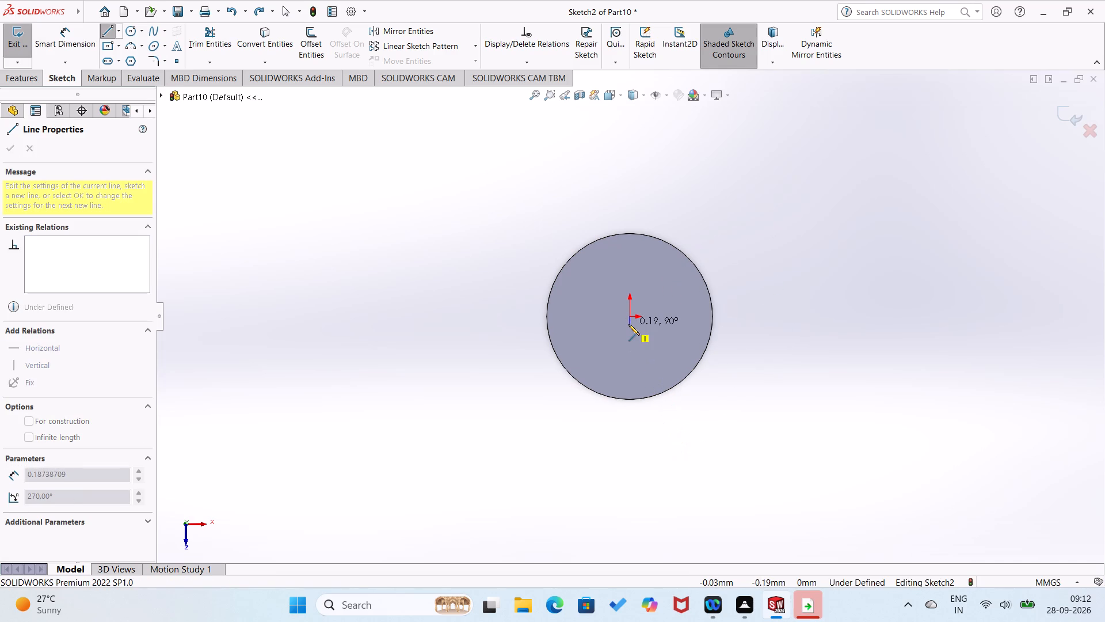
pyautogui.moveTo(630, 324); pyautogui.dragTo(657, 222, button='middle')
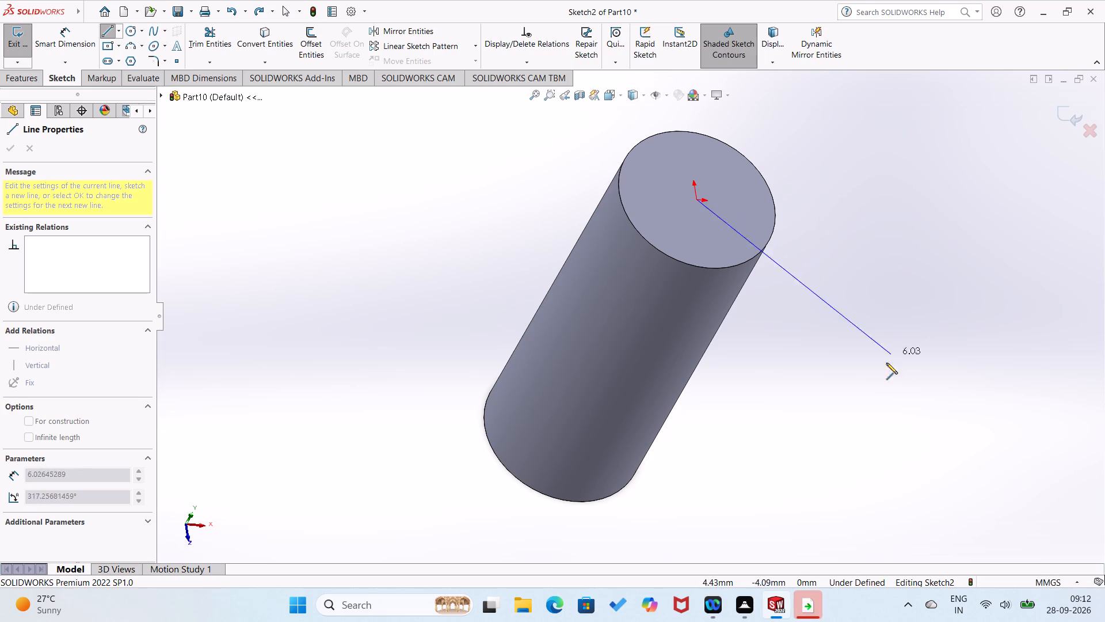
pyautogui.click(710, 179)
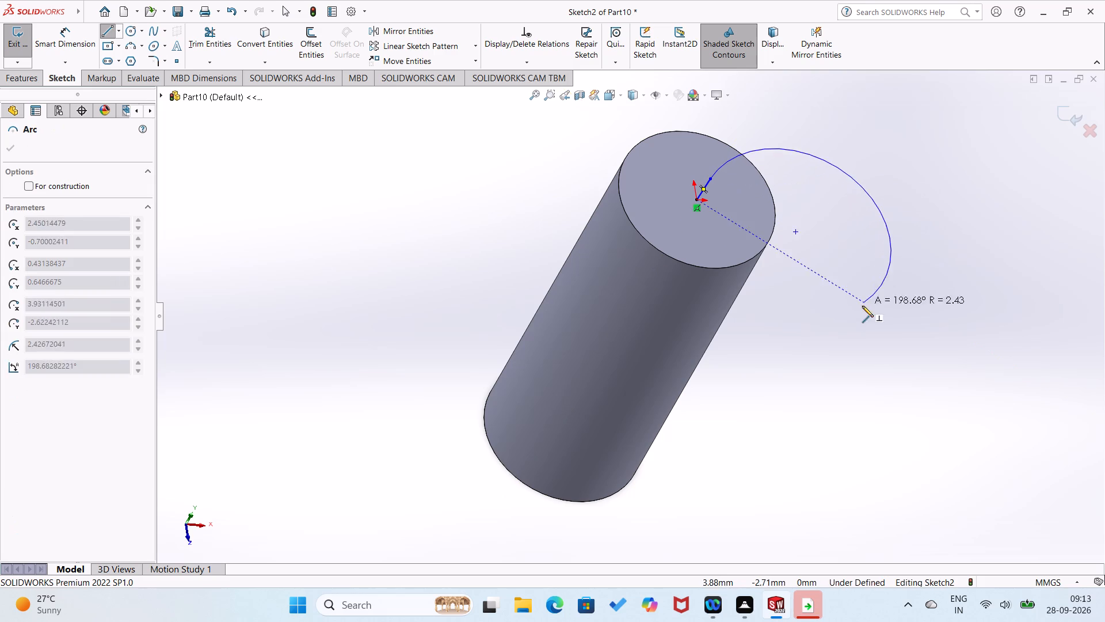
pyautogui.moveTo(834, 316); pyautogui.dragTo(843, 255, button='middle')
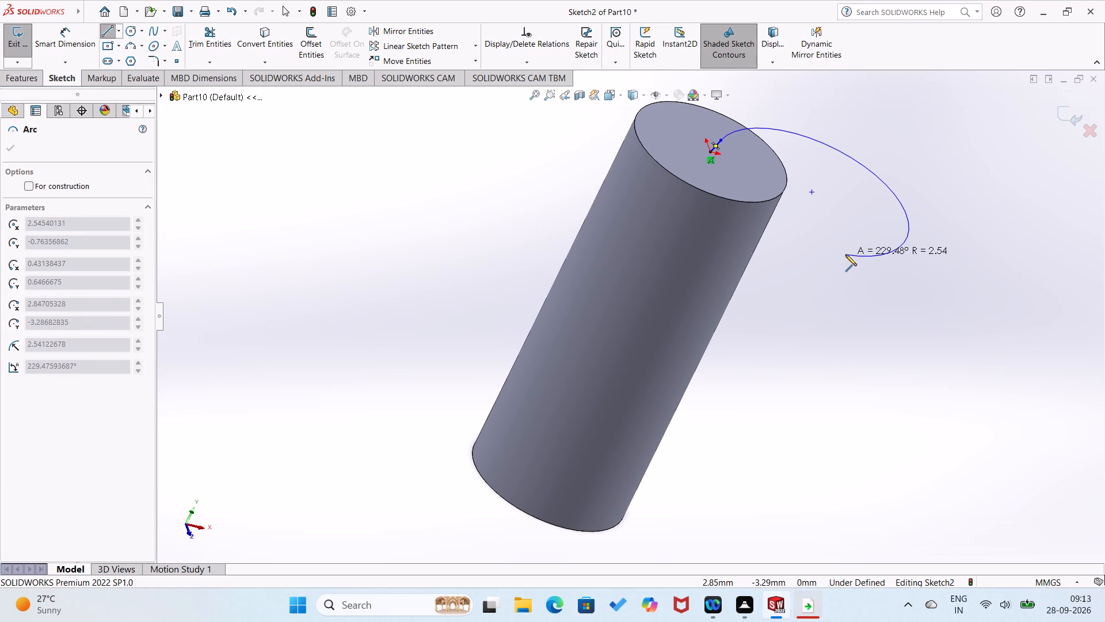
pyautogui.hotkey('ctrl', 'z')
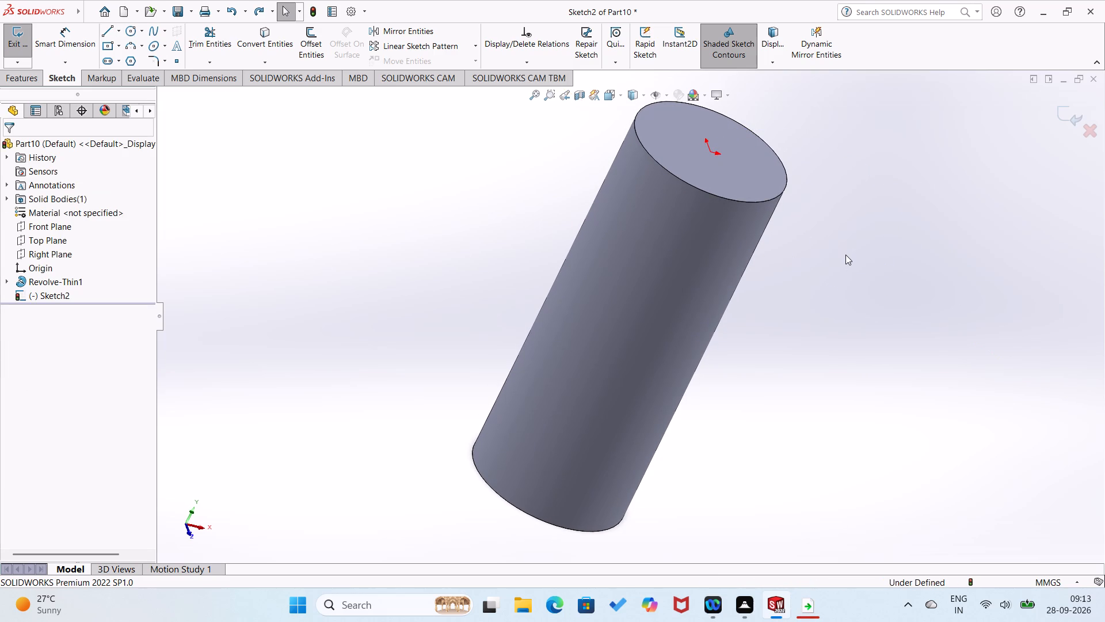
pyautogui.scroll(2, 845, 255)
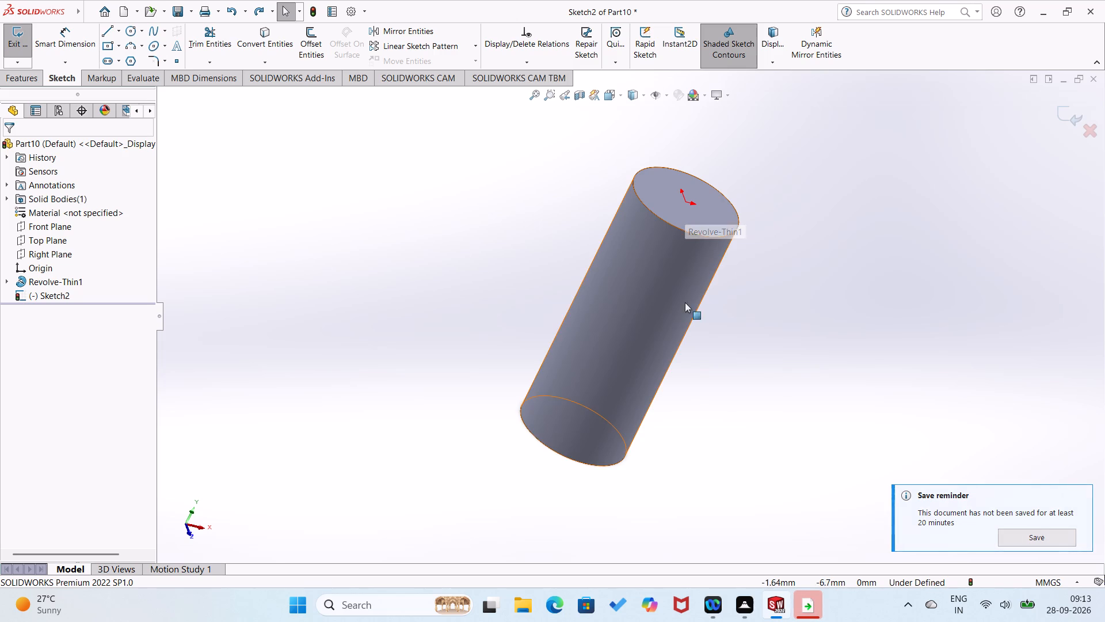
# Undo the sketch on the cylinder's top face, the thin revolve and the line's 10 mm length edit.
pyautogui.click(642, 312)
pyautogui.rightClick(643, 296)
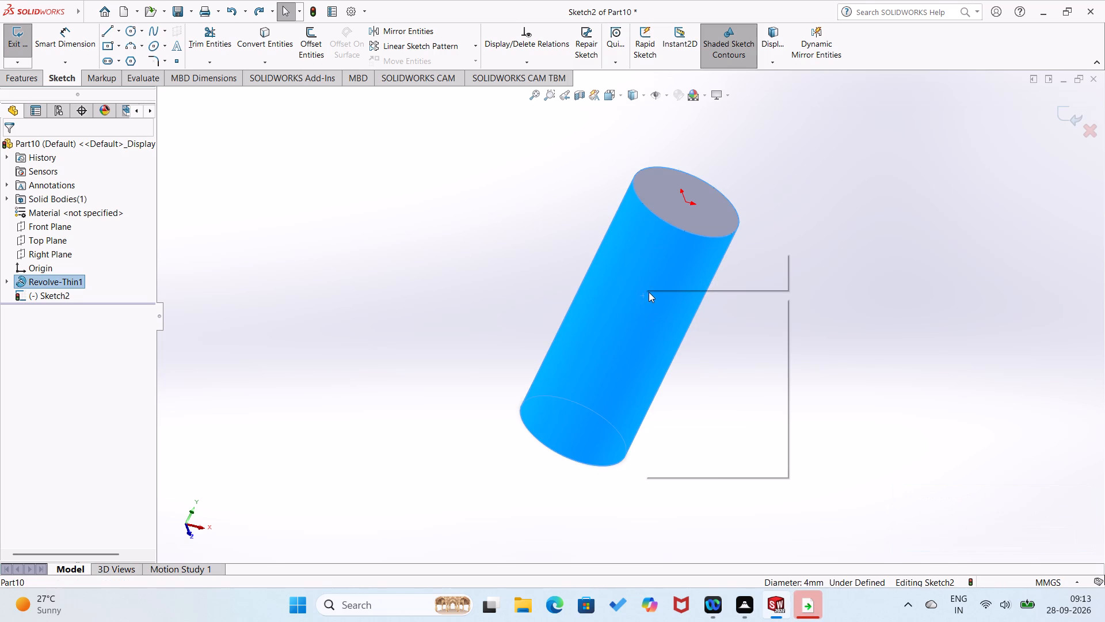
pyautogui.moveTo(618, 324); pyautogui.dragTo(608, 324)
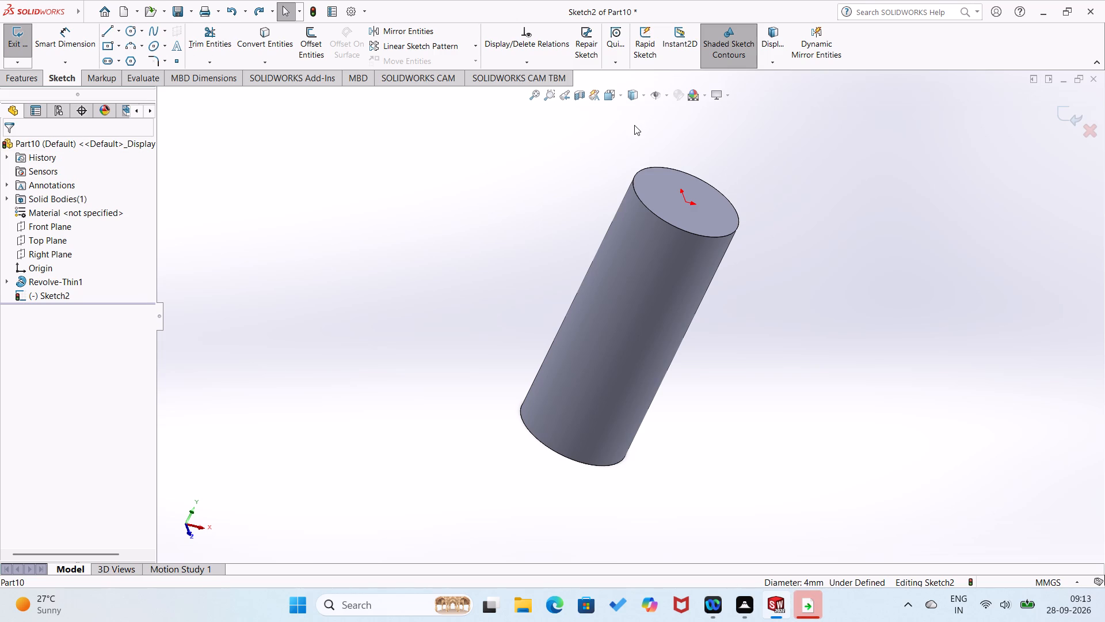
pyautogui.hotkey('ctrl', 'z')
pyautogui.hotkey('ctrl', 'z')
pyautogui.hotkey('ctrl', 'z')
pyautogui.hotkey('ctrl', 'z')
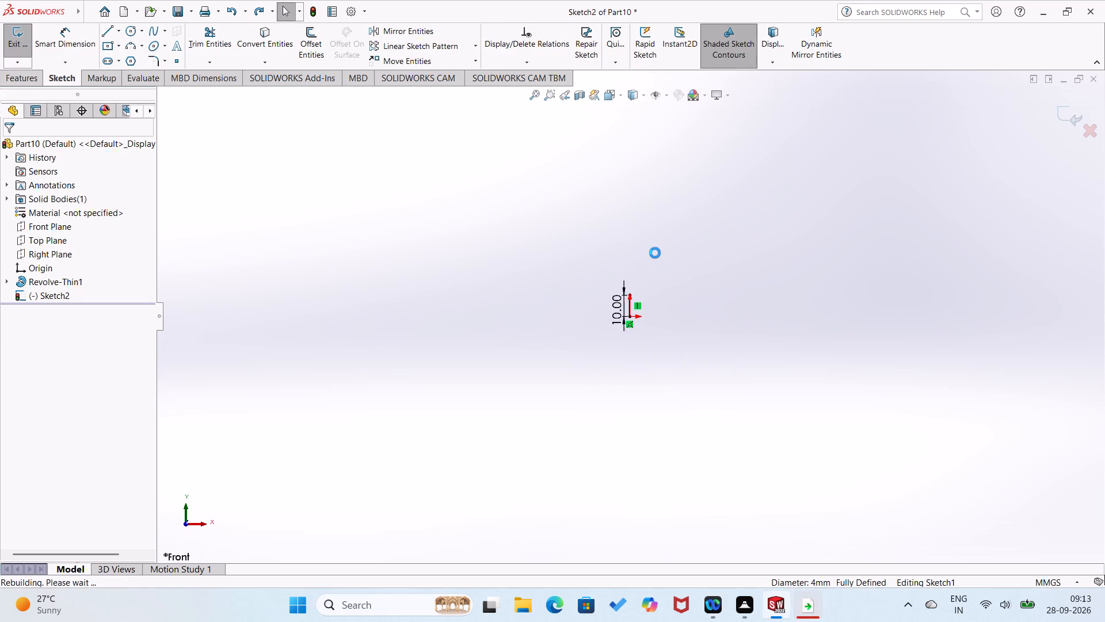
# Set the vertical line's length to 20 mm in the original profile sketch.
pyautogui.moveTo(664, 254); pyautogui.dragTo(574, 307, button='right')
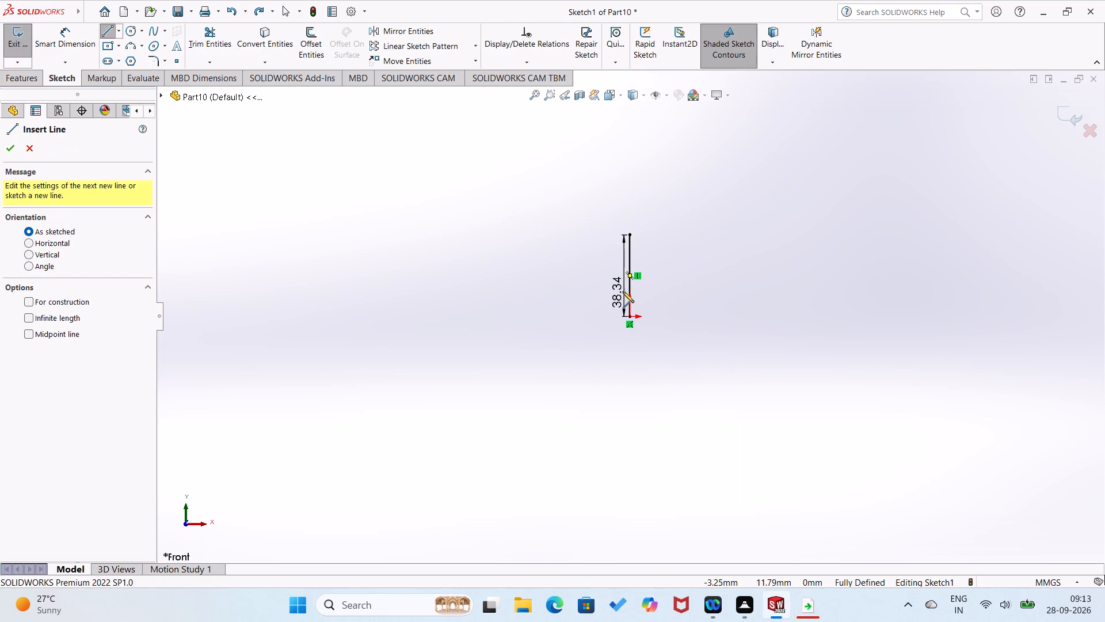
pyautogui.press('Escape')
pyautogui.doubleClick(620, 293)
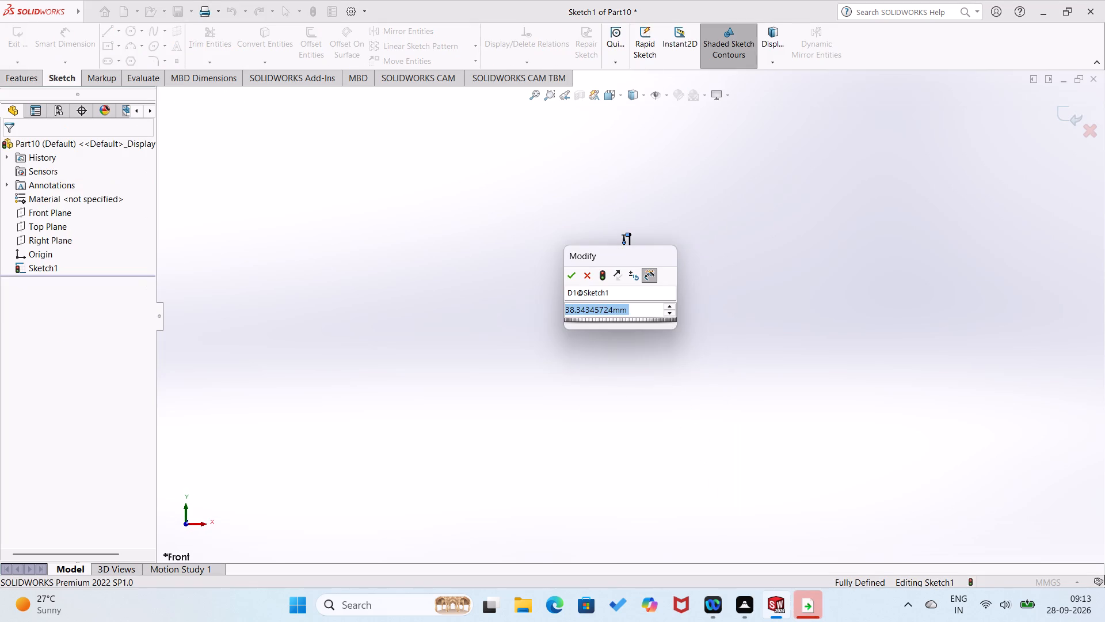
pyautogui.write('20')
pyautogui.press('Return')
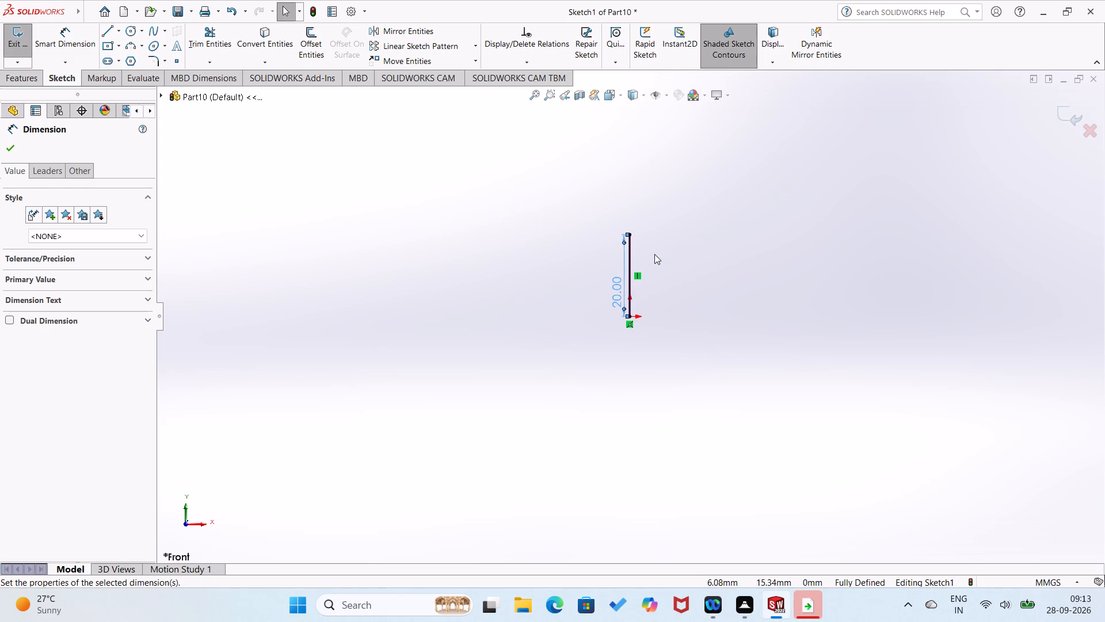
pyautogui.click(654, 254)
# Continue the vertical line's upper end with a 90-degree tangent arc of about 8 mm radius and a horizontal line about 24 mm long.
pyautogui.moveTo(655, 253); pyautogui.dragTo(716, 160, button='right')
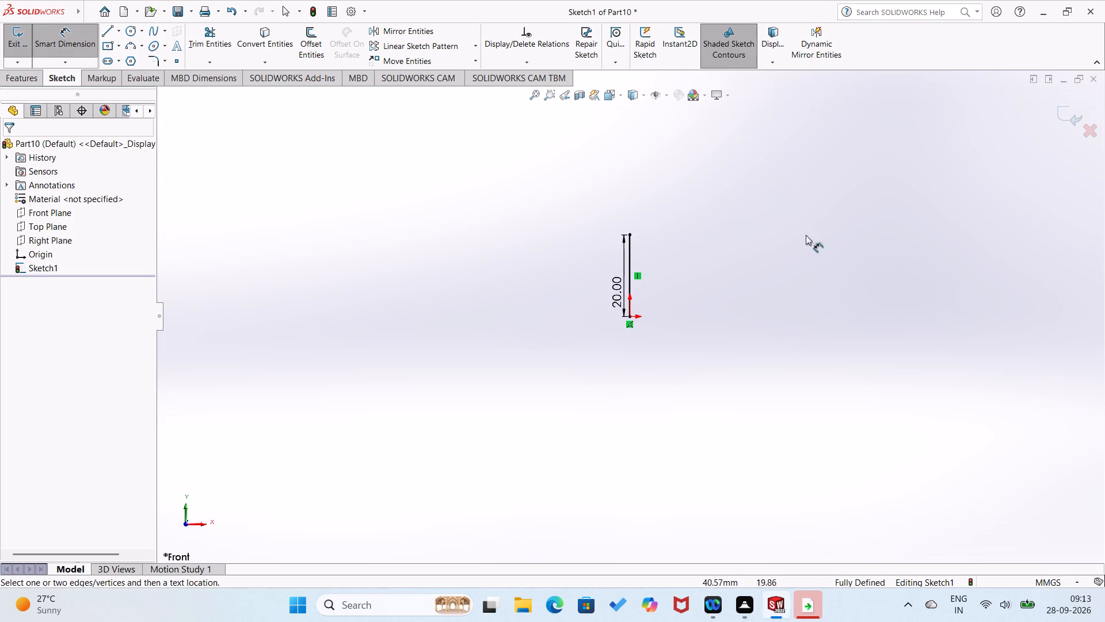
pyautogui.moveTo(804, 234); pyautogui.dragTo(615, 286, button='right')
pyautogui.moveTo(631, 233); pyautogui.dragTo(640, 221)
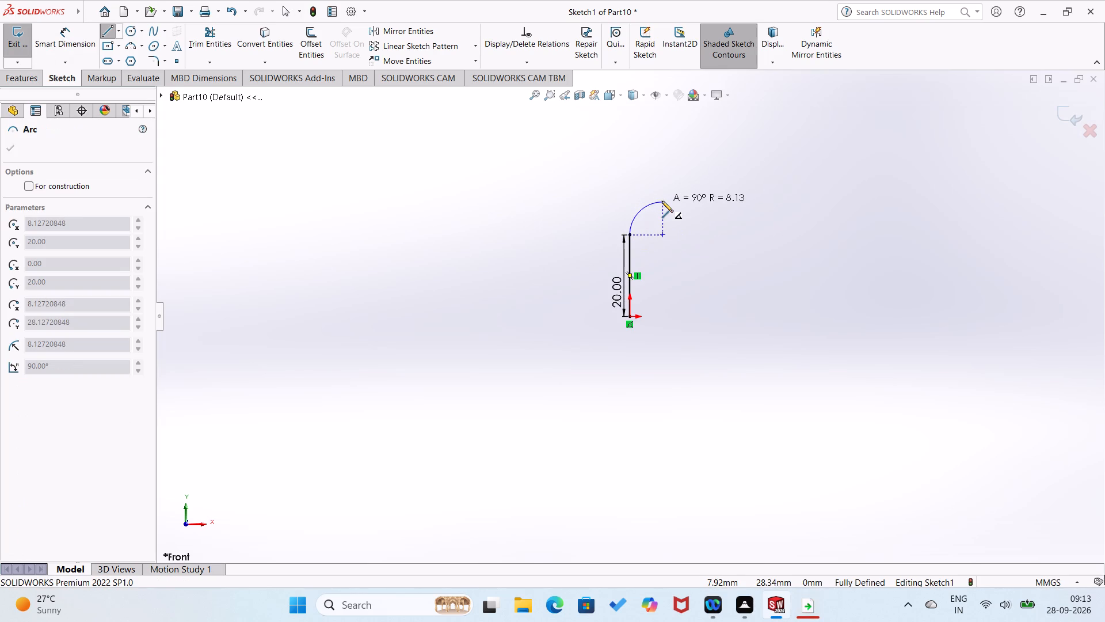
pyautogui.click(662, 201)
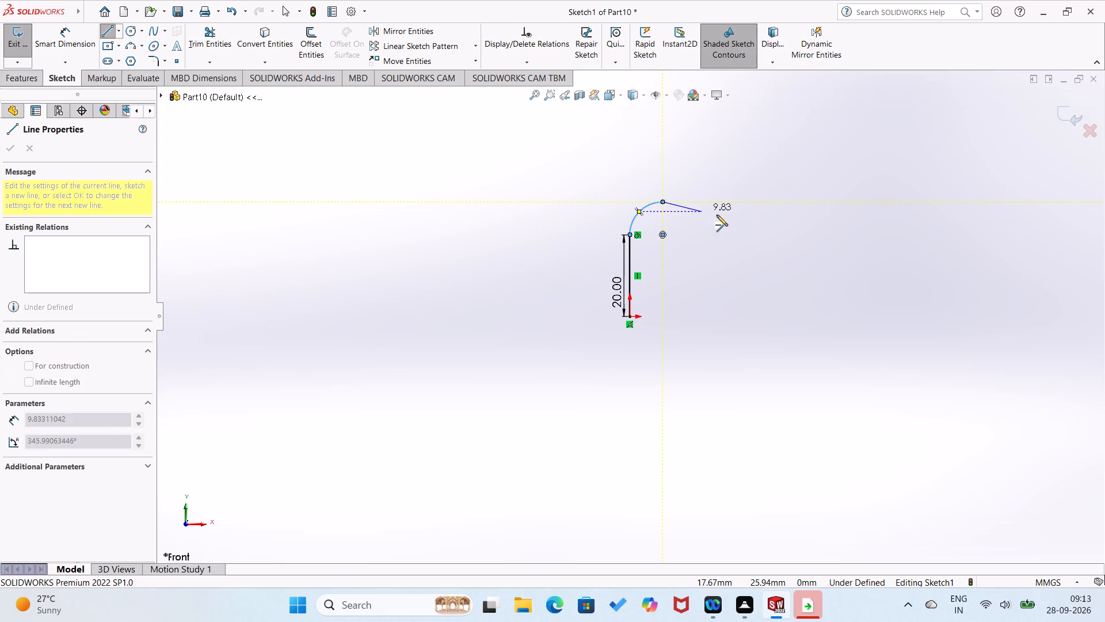
pyautogui.click(761, 201)
# Dimension the arc between the two lines with a radius of 6 mm.
pyautogui.moveTo(773, 240); pyautogui.dragTo(775, 155, button='right')
pyautogui.click(644, 208)
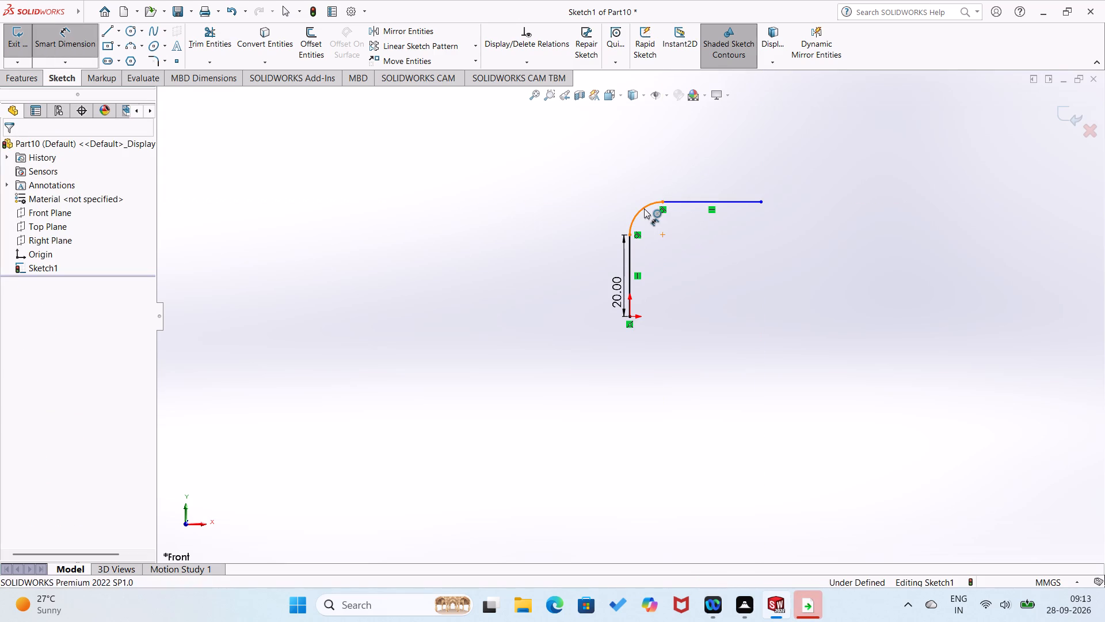
pyautogui.click(623, 194)
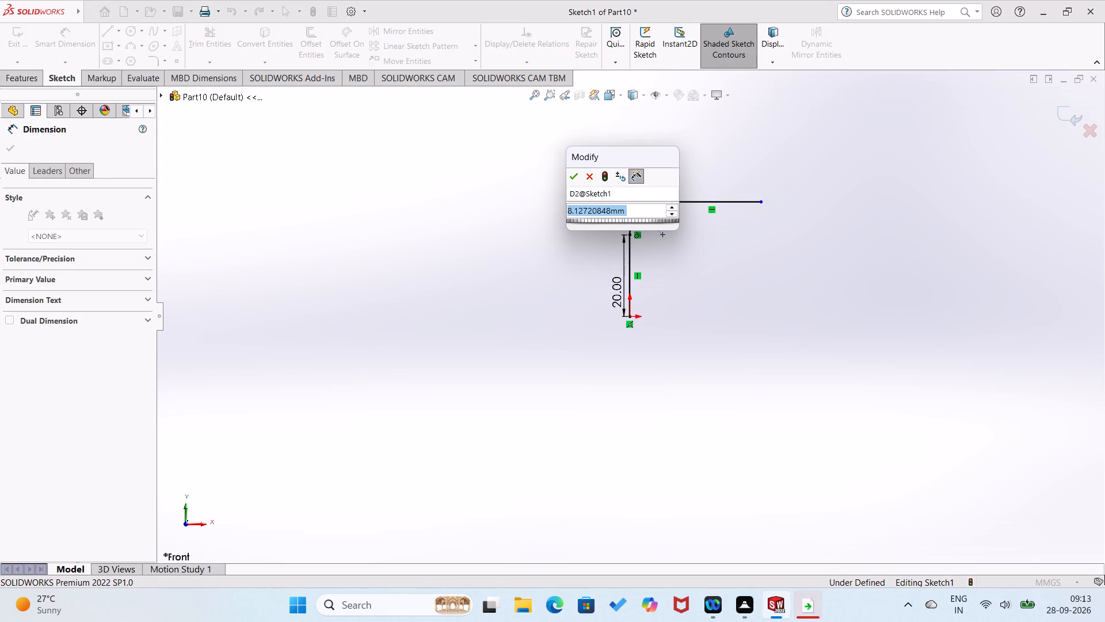
pyautogui.press('6')
pyautogui.press('Return')
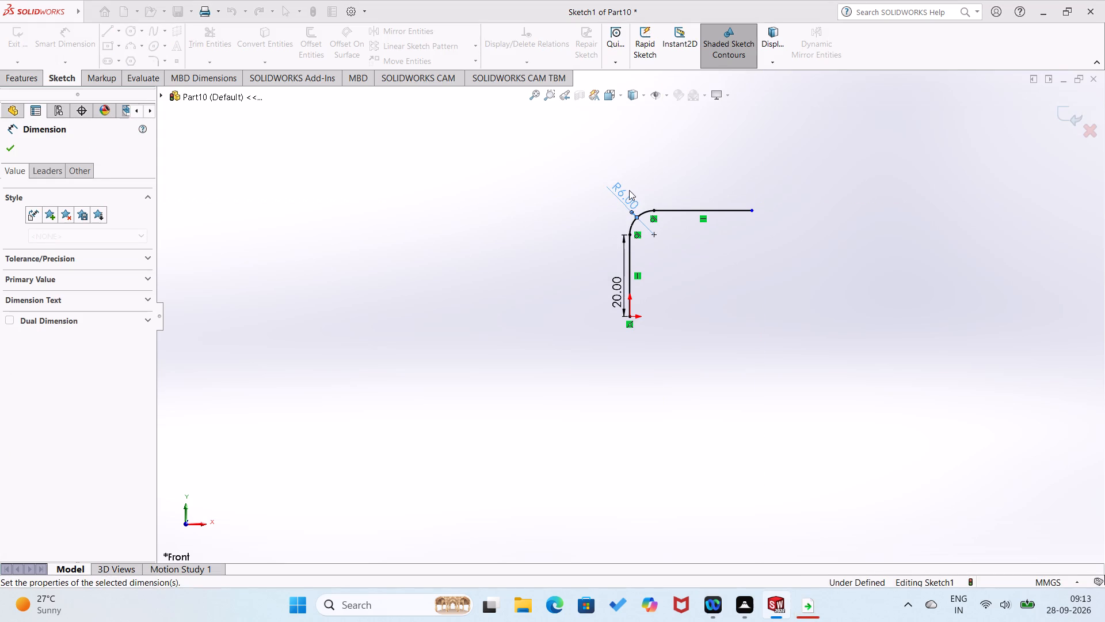
# Dimension the horizontal line's length as 20 mm.
pyautogui.moveTo(677, 208); pyautogui.dragTo(681, 195)
pyautogui.click(681, 195)
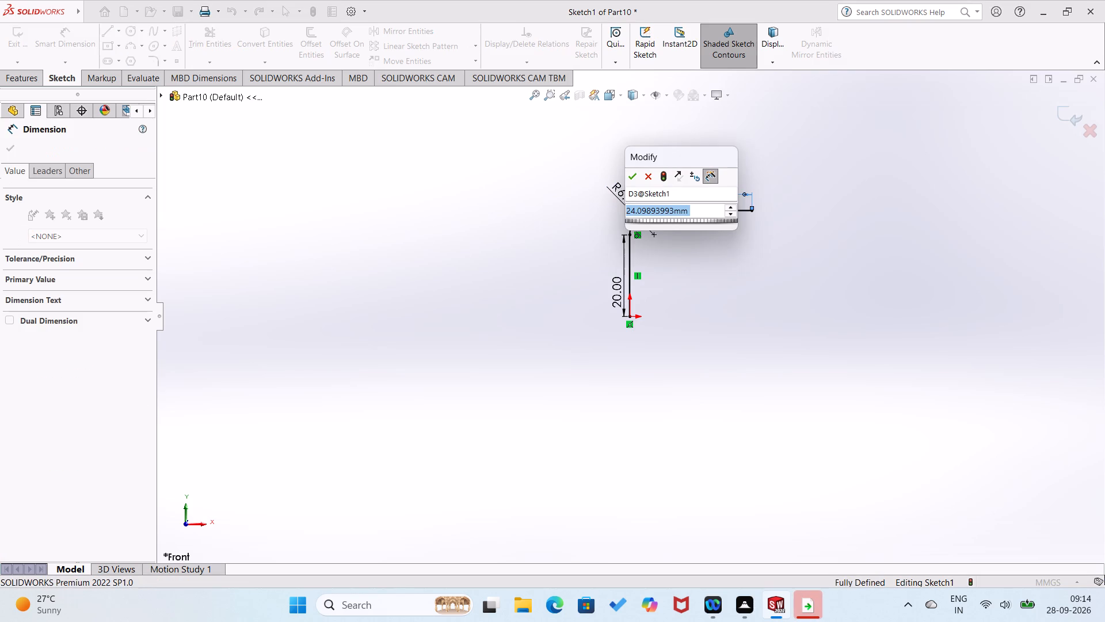
pyautogui.write('20')
pyautogui.press('Return')
pyautogui.click(605, 217)
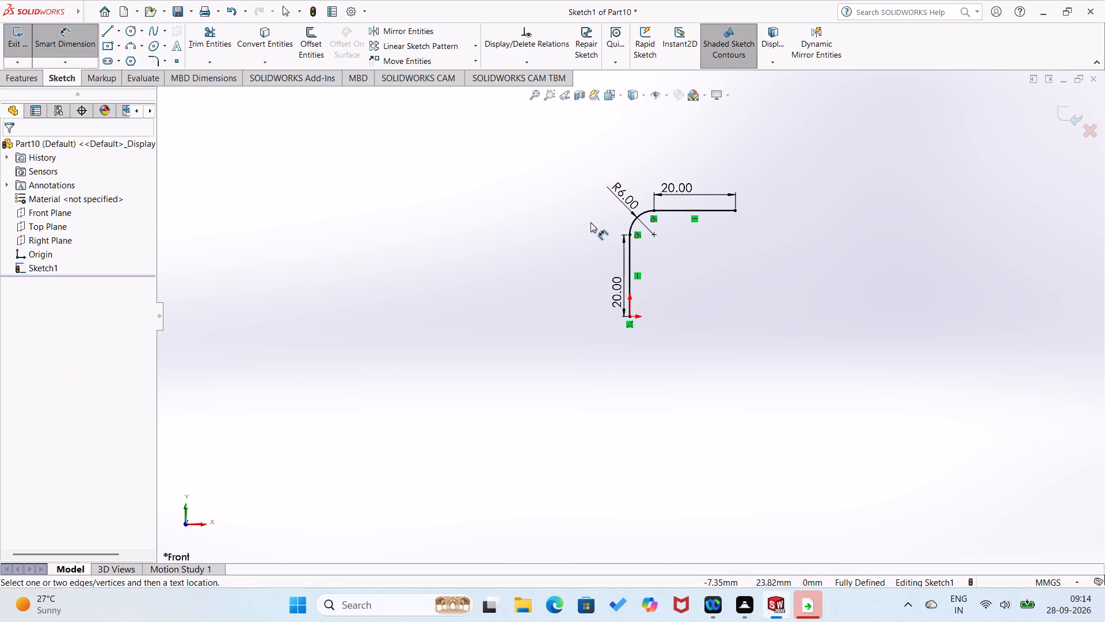
# Revolve the profile 360 degrees about the vertical line as a one-direction thin feature with 2 mm thickness.
pyautogui.click(28, 84)
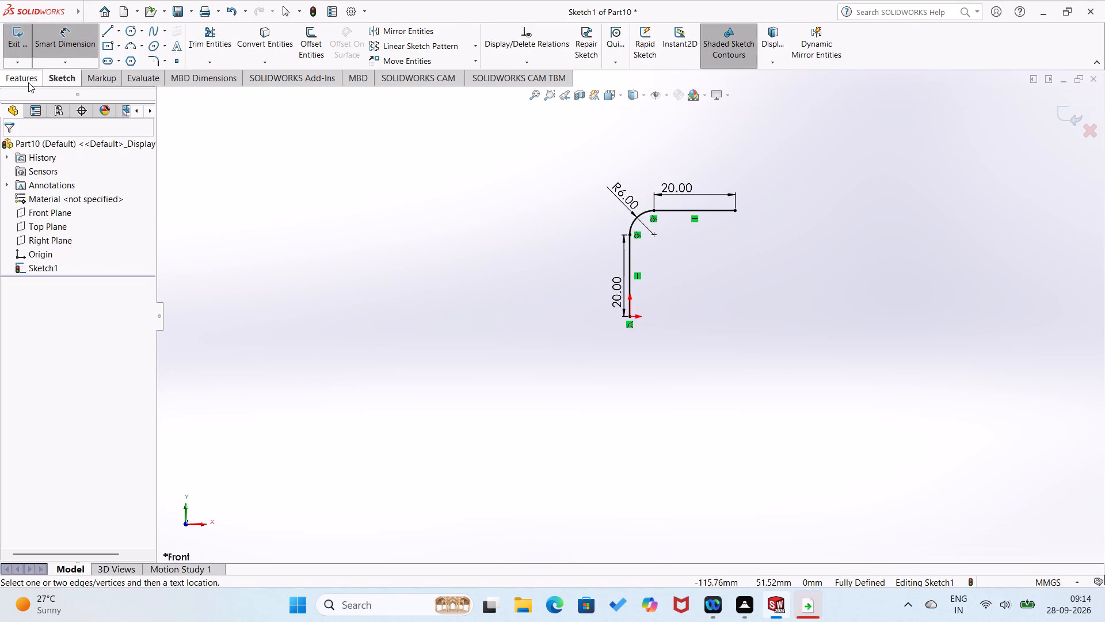
pyautogui.click(59, 52)
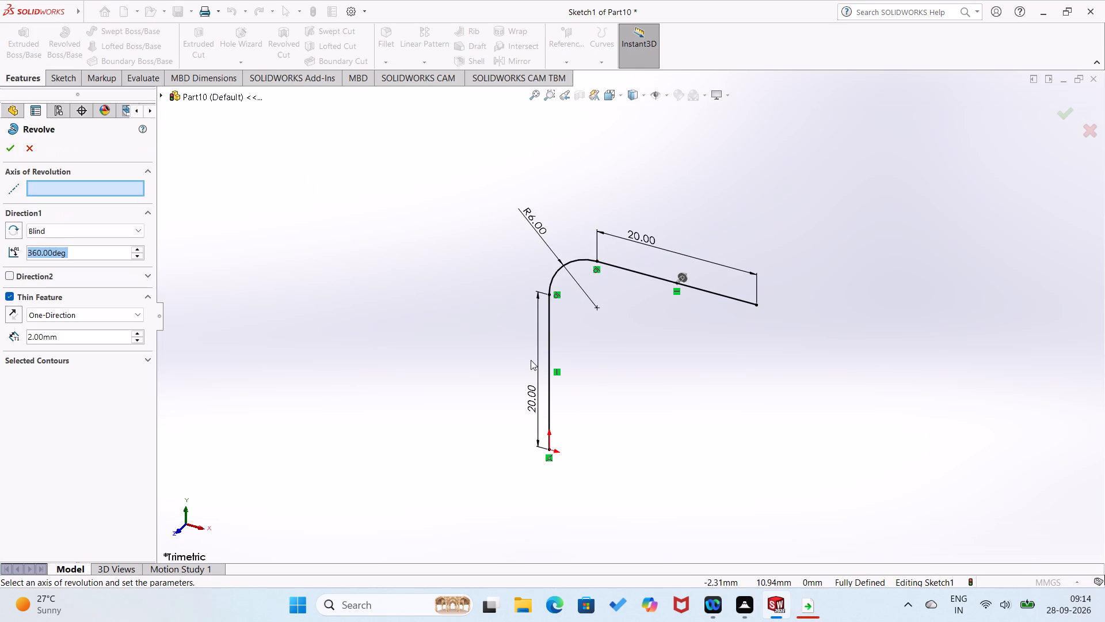
pyautogui.click(548, 353)
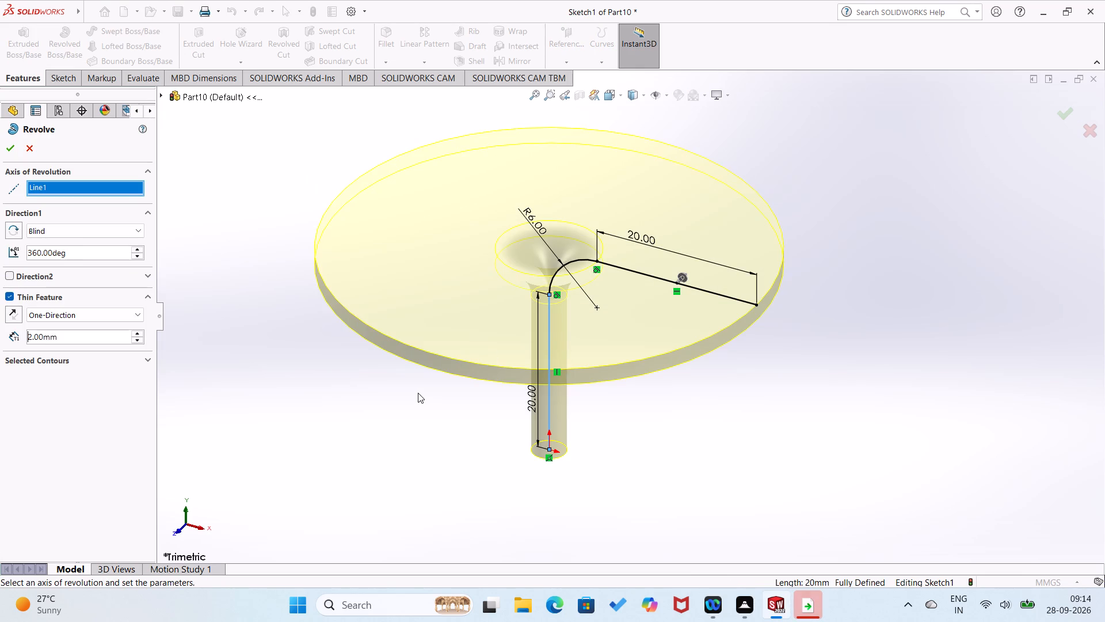
pyautogui.click(13, 150)
pyautogui.click(249, 288)
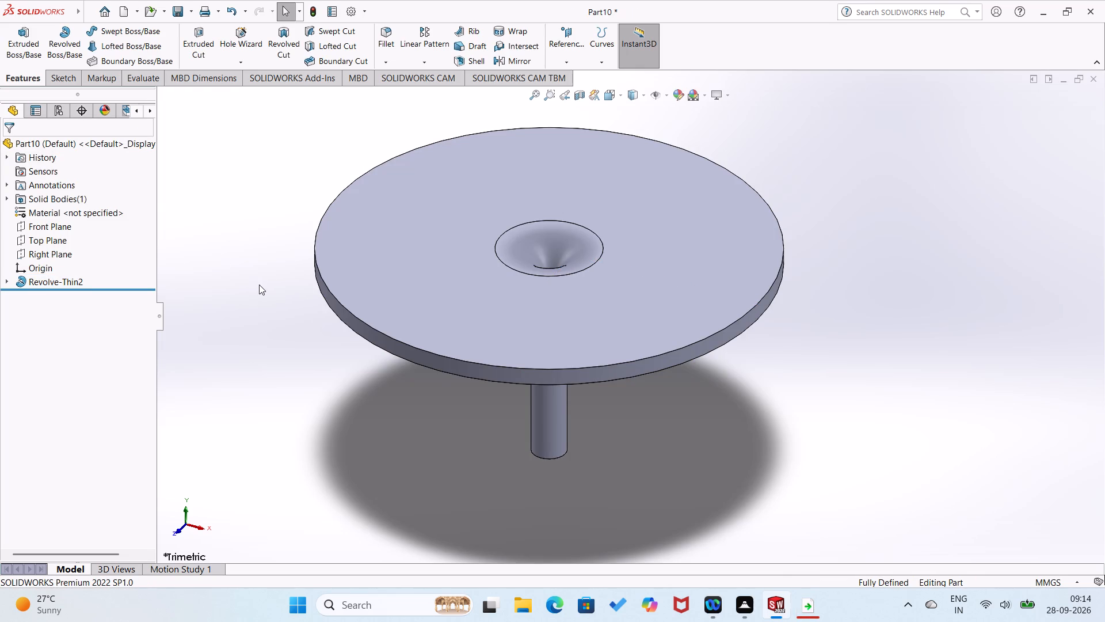
# Open a new sketch on the flat underside of the revolved disc.
pyautogui.moveTo(259, 282); pyautogui.dragTo(287, 250, button='middle')
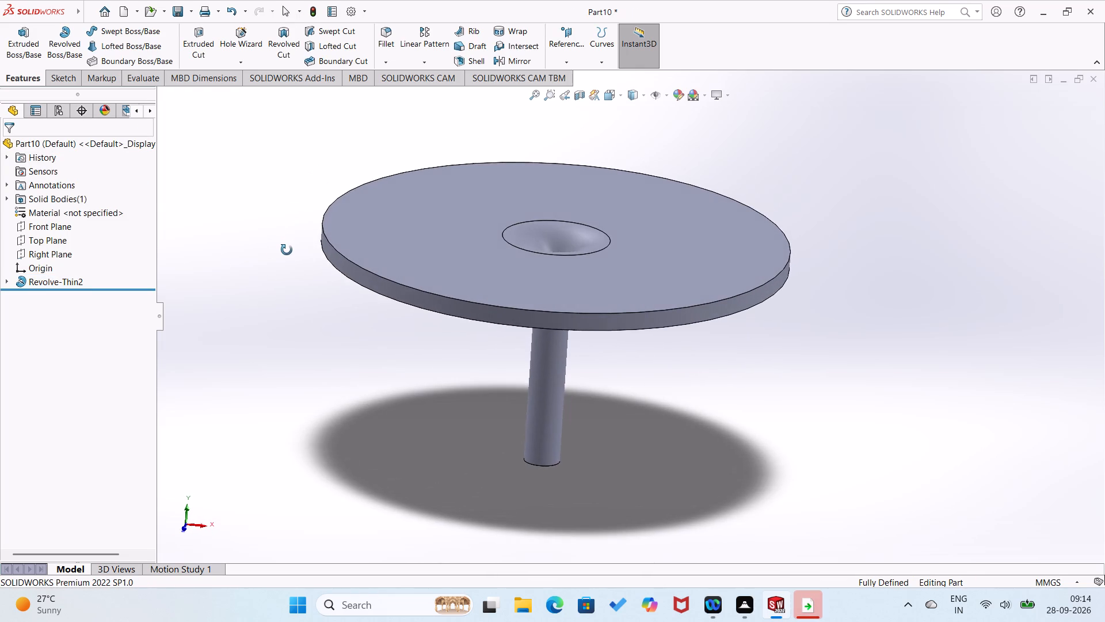
pyautogui.moveTo(287, 250); pyautogui.dragTo(273, 256, button='middle')
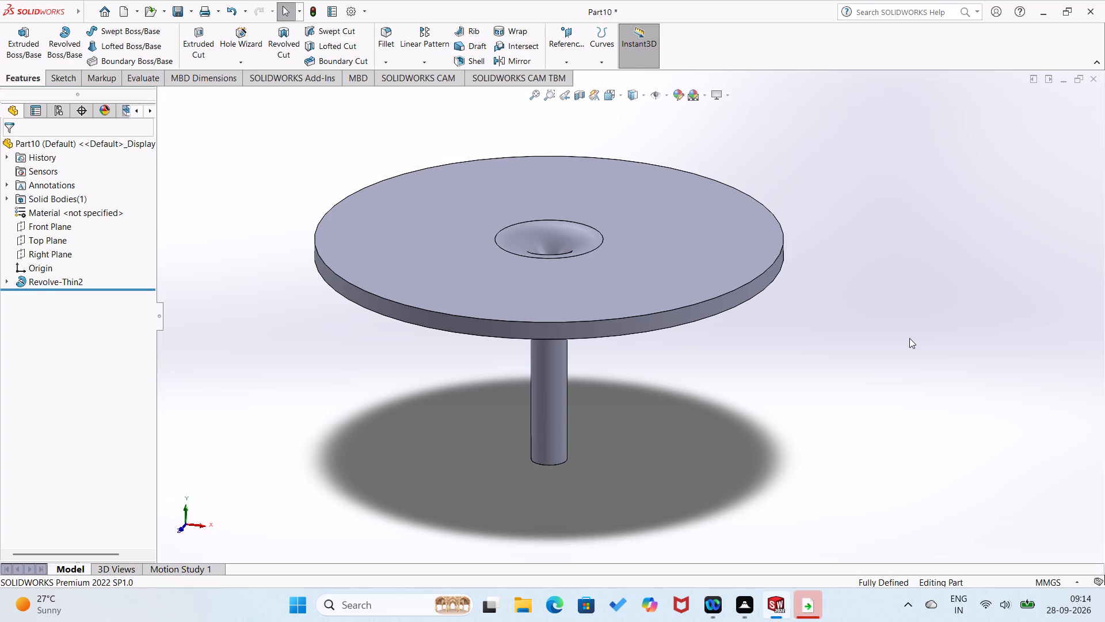
pyautogui.moveTo(904, 339); pyautogui.dragTo(831, 363, button='right')
pyautogui.moveTo(799, 366); pyautogui.dragTo(771, 457, button='middle')
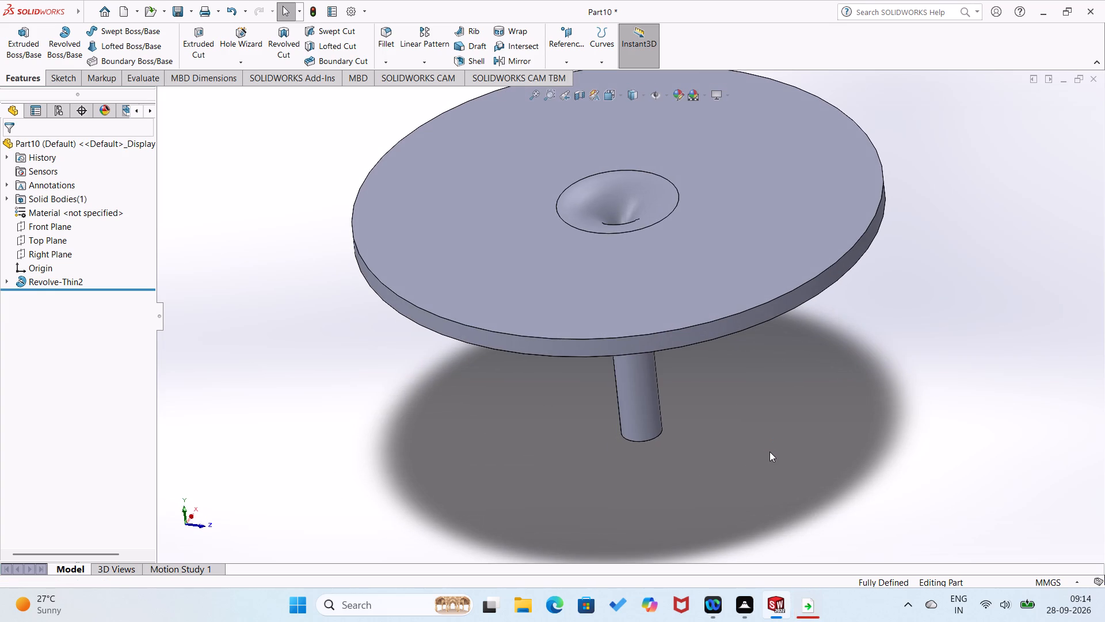
pyautogui.scroll(2, 780, 443)
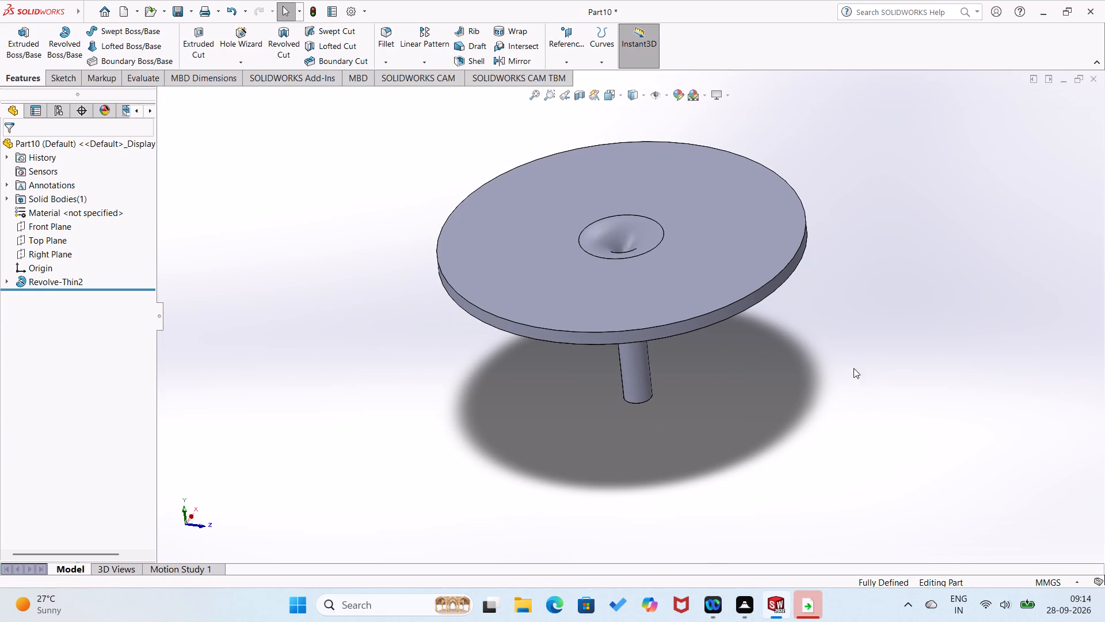
pyautogui.moveTo(892, 310); pyautogui.dragTo(738, 360, button='right')
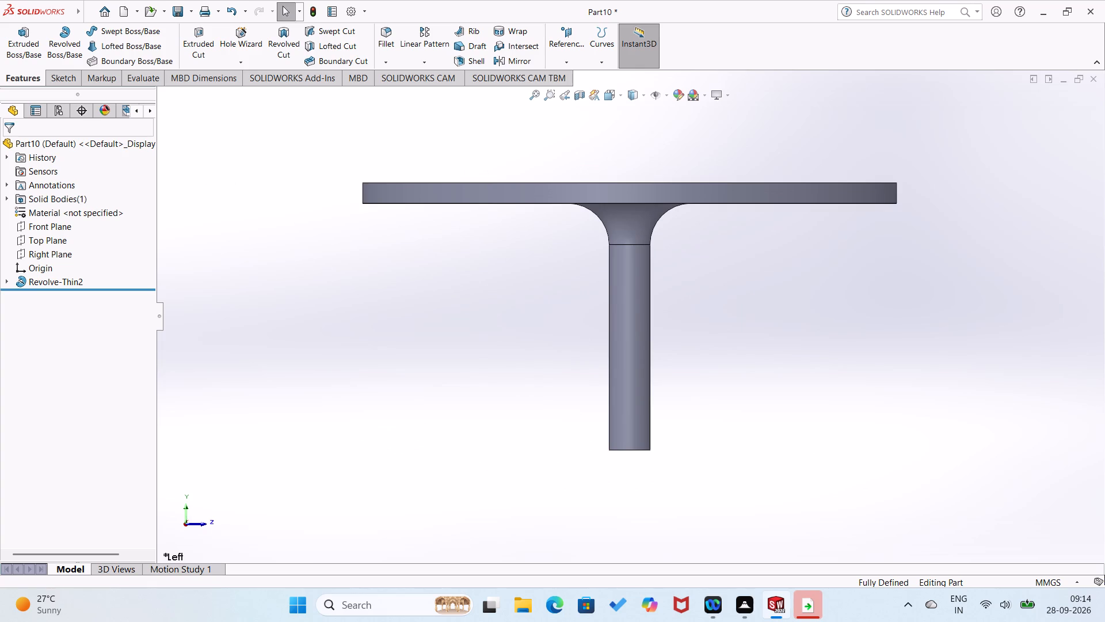
pyautogui.click(68, 84)
pyautogui.click(16, 49)
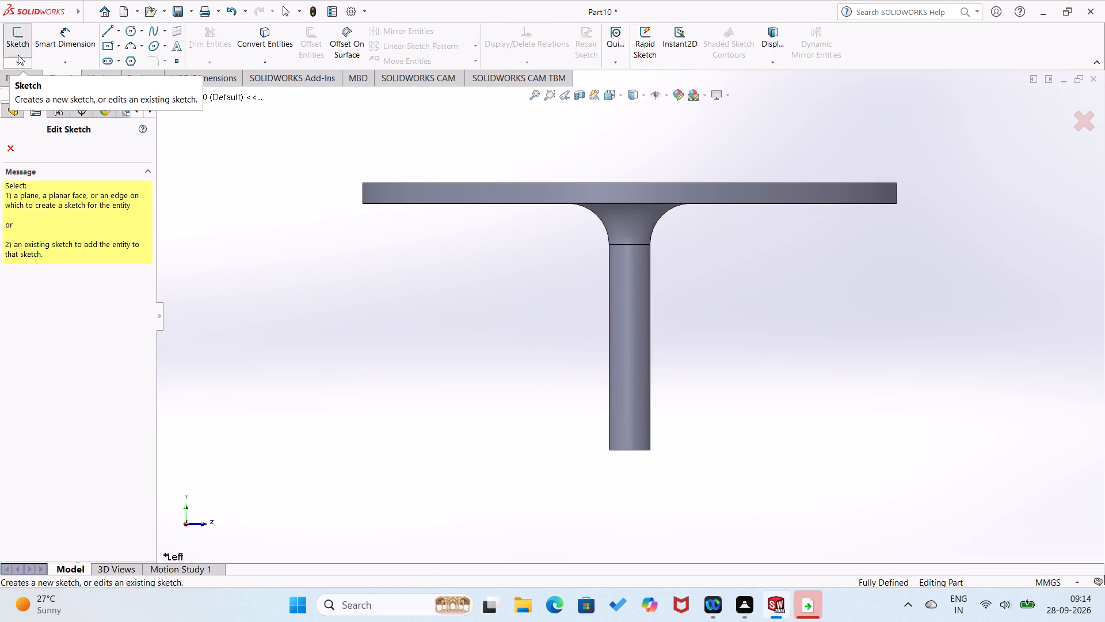
pyautogui.moveTo(803, 260); pyautogui.dragTo(801, 293, button='middle')
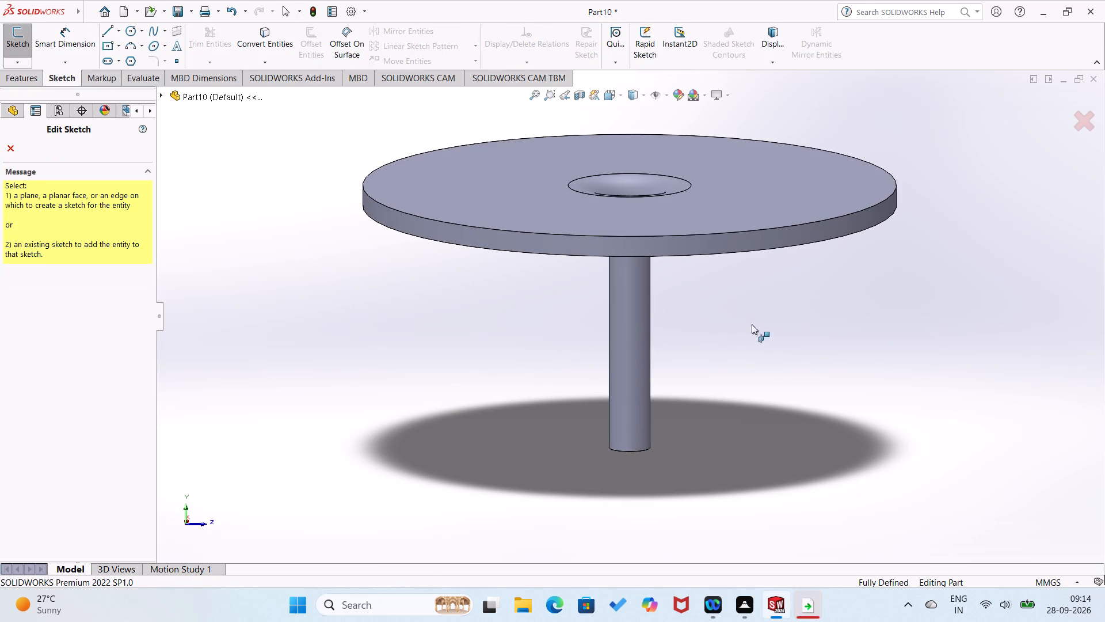
pyautogui.click(632, 377)
pyautogui.rightClick(632, 376)
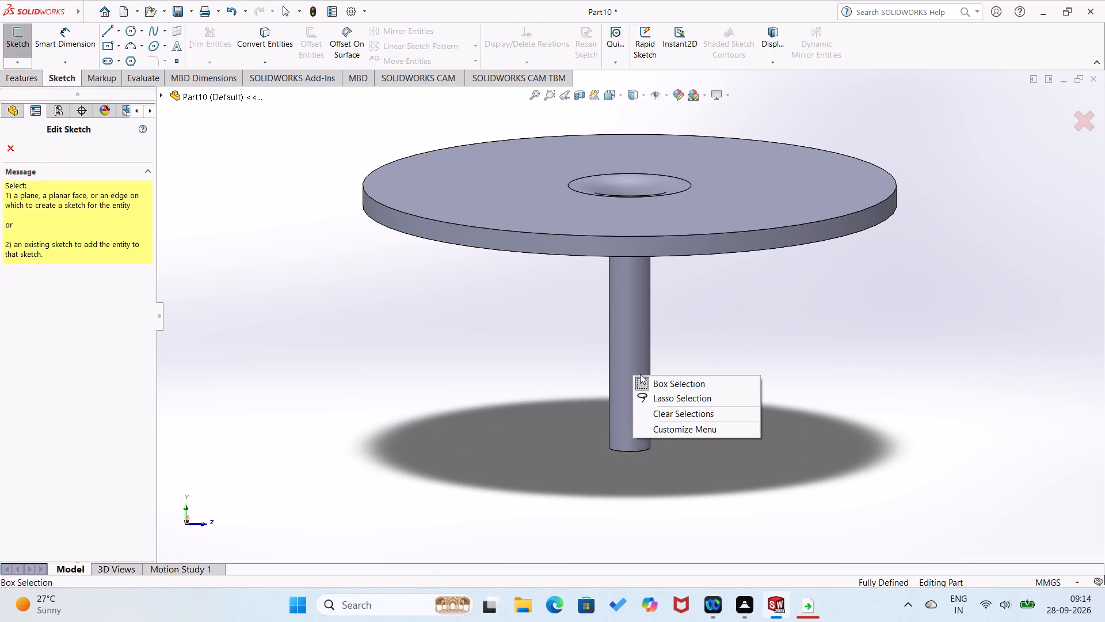
pyautogui.click(632, 361)
pyautogui.click(712, 245)
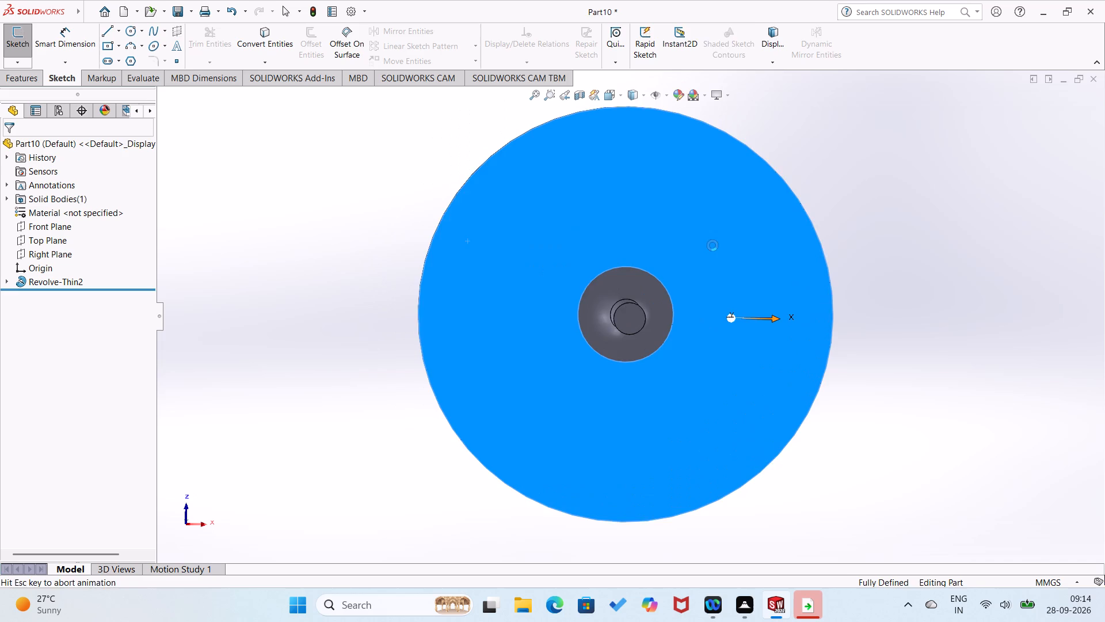
pyautogui.middleClick(712, 245)
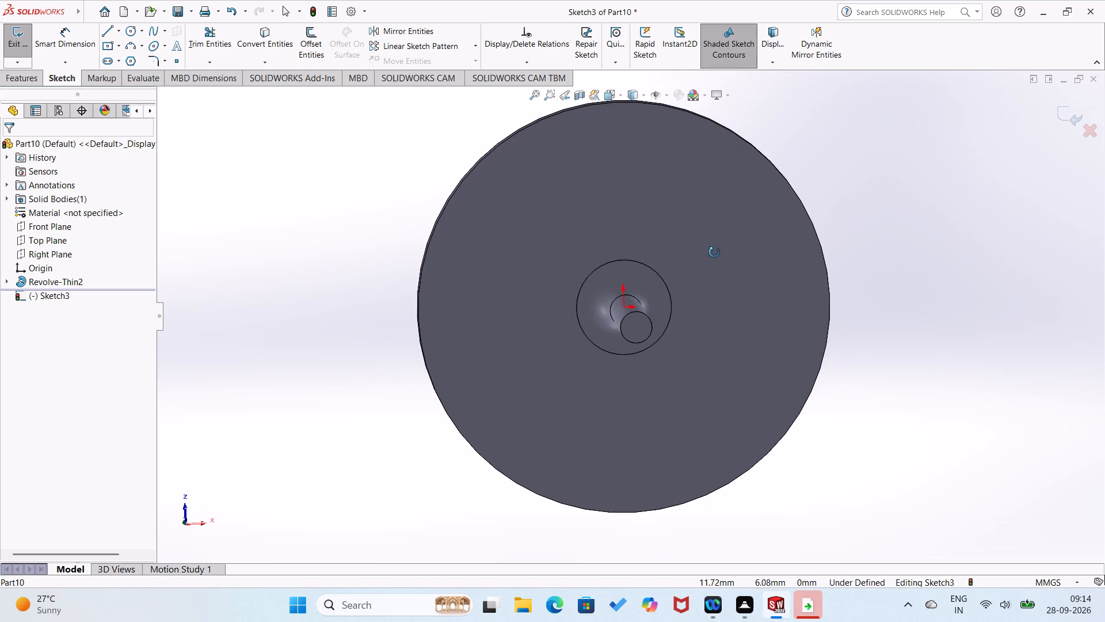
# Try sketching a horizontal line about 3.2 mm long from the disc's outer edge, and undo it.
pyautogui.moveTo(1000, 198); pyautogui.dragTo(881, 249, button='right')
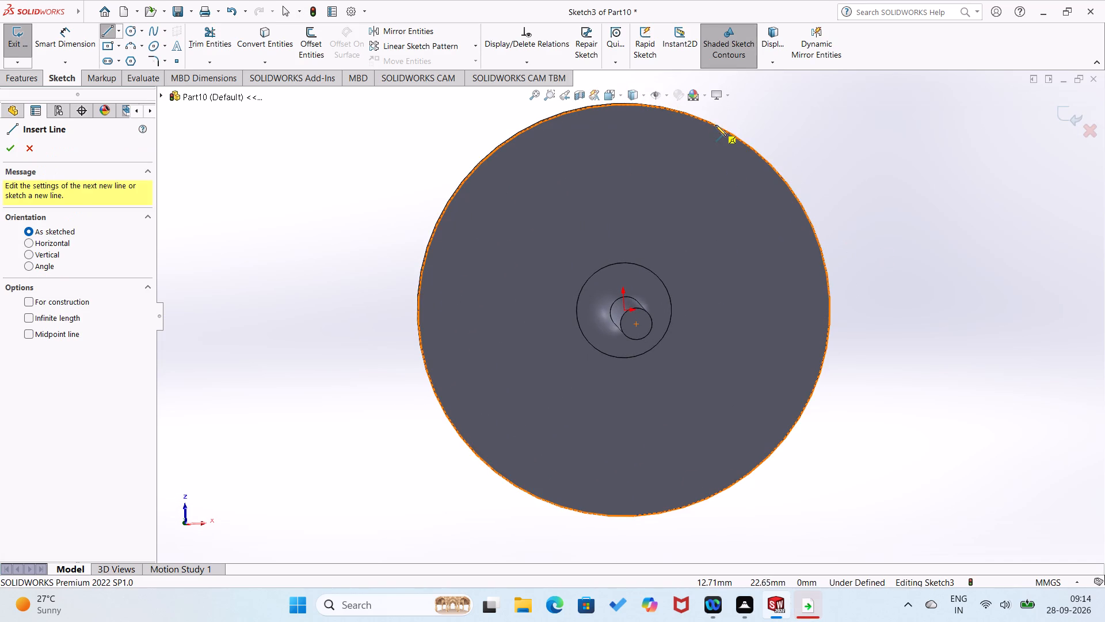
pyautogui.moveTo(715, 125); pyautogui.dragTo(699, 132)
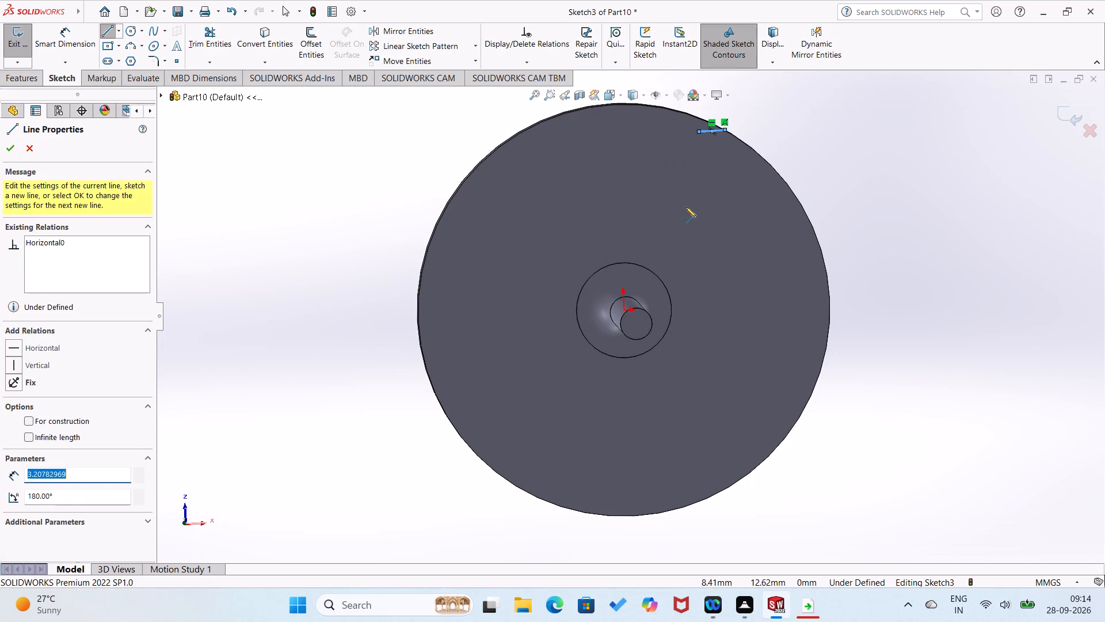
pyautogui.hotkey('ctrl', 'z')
# Sketch a closed right triangle from the disc edge's quadrant point, with vertical and horizontal legs and a sloping side about 22.6 mm long.
pyautogui.moveTo(983, 129); pyautogui.dragTo(894, 174, button='right')
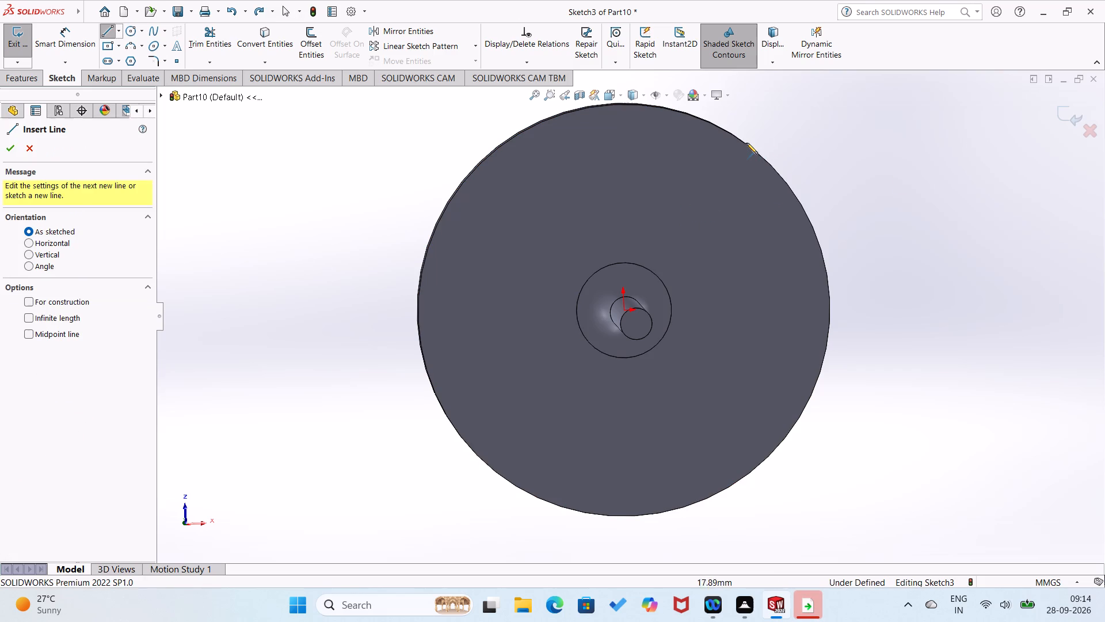
pyautogui.click(616, 105)
pyautogui.click(619, 218)
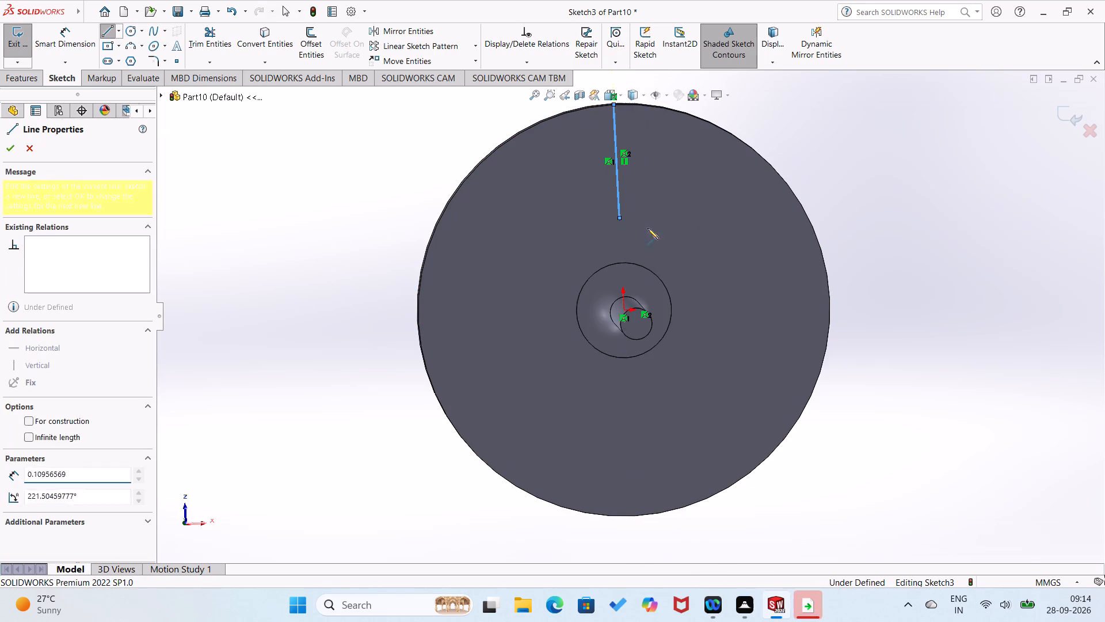
pyautogui.click(757, 210)
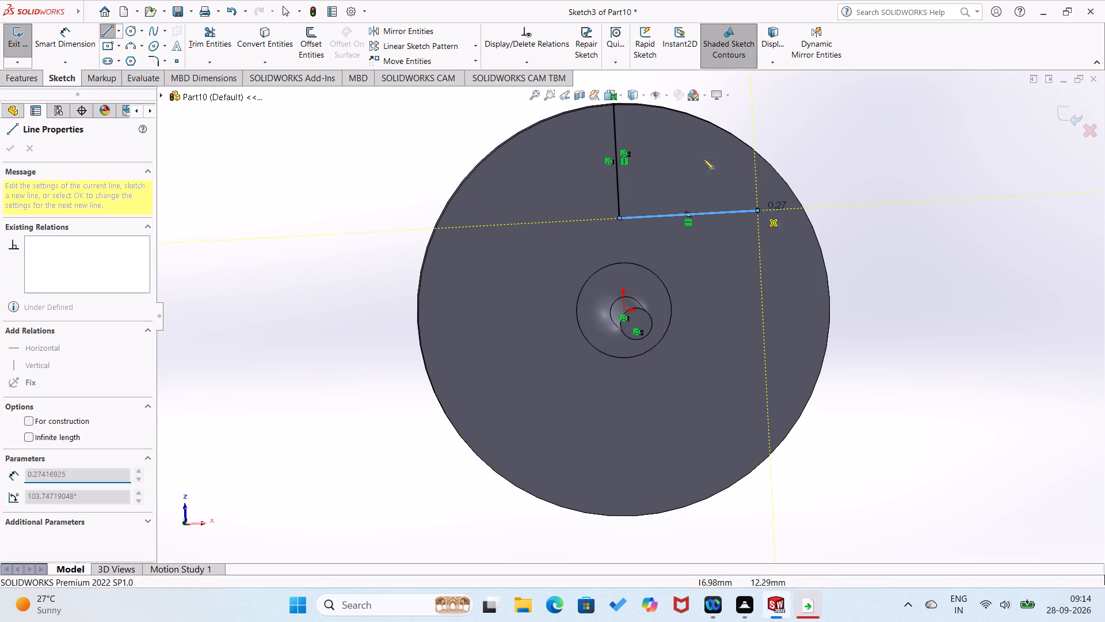
pyautogui.click(614, 103)
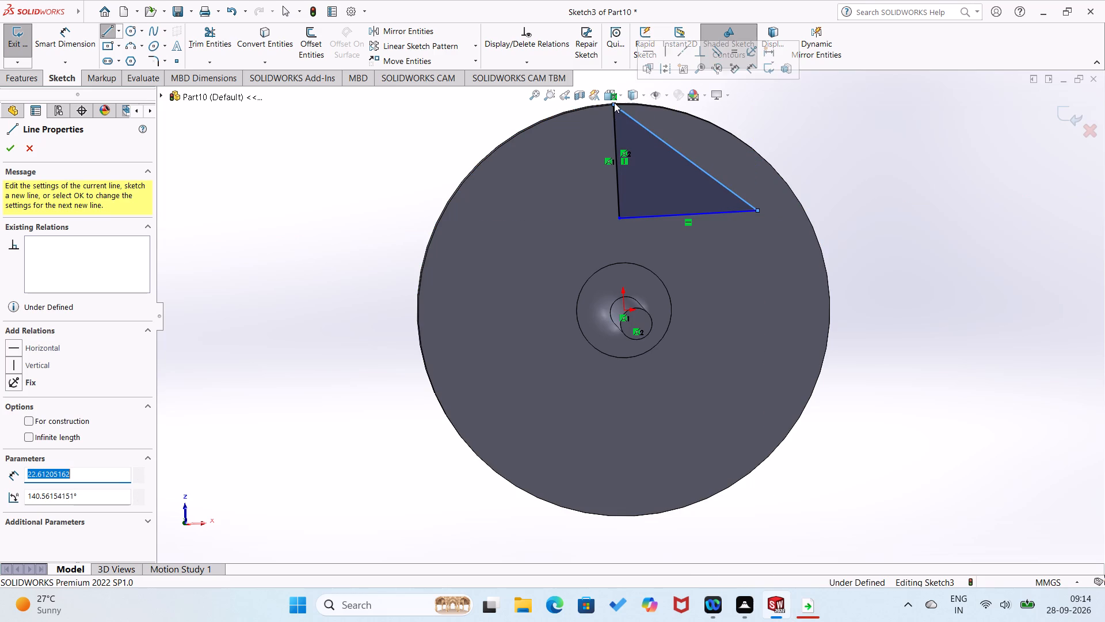
pyautogui.middleClick(615, 104)
# Dimension the triangle's horizontal and vertical legs to 15 mm each.
pyautogui.moveTo(284, 215); pyautogui.dragTo(308, 154, button='right')
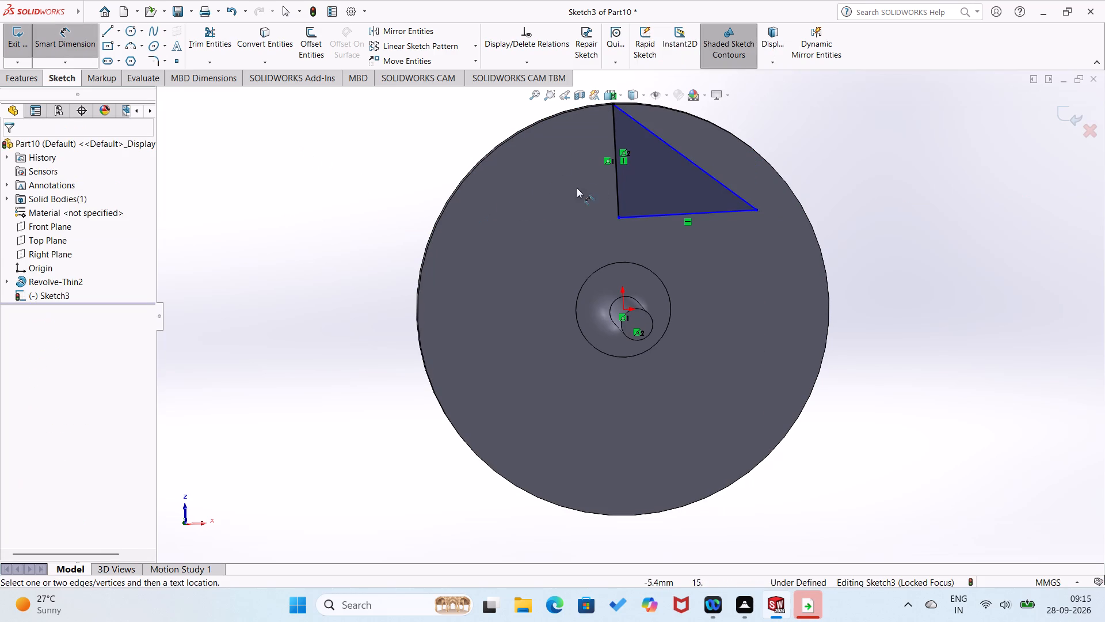
pyautogui.click(645, 215)
pyautogui.click(654, 251)
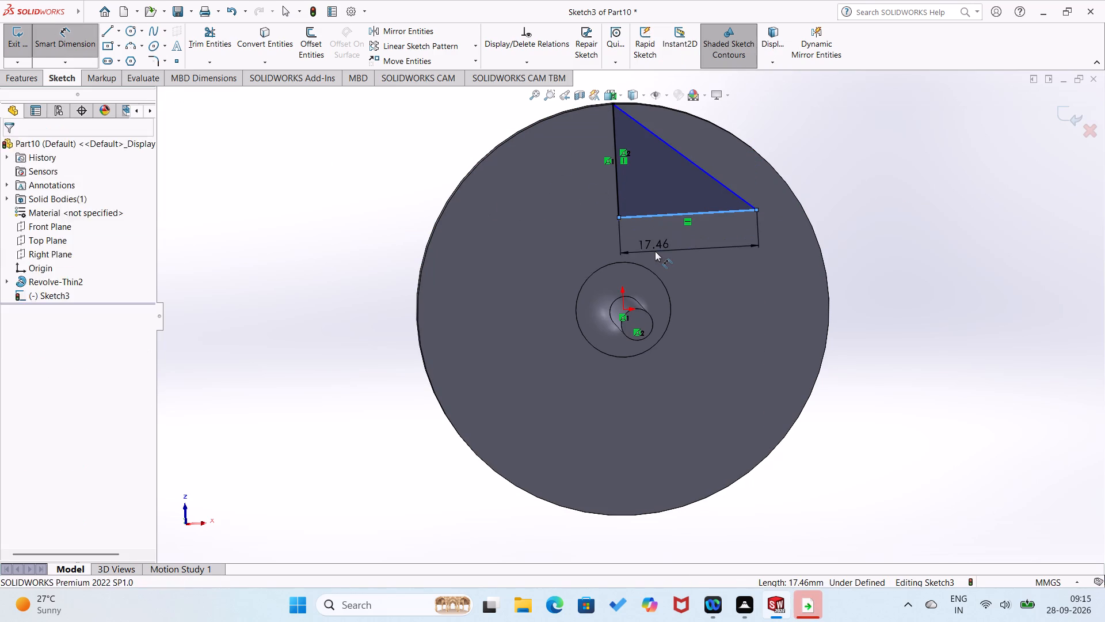
pyautogui.write('15')
pyautogui.press('Return')
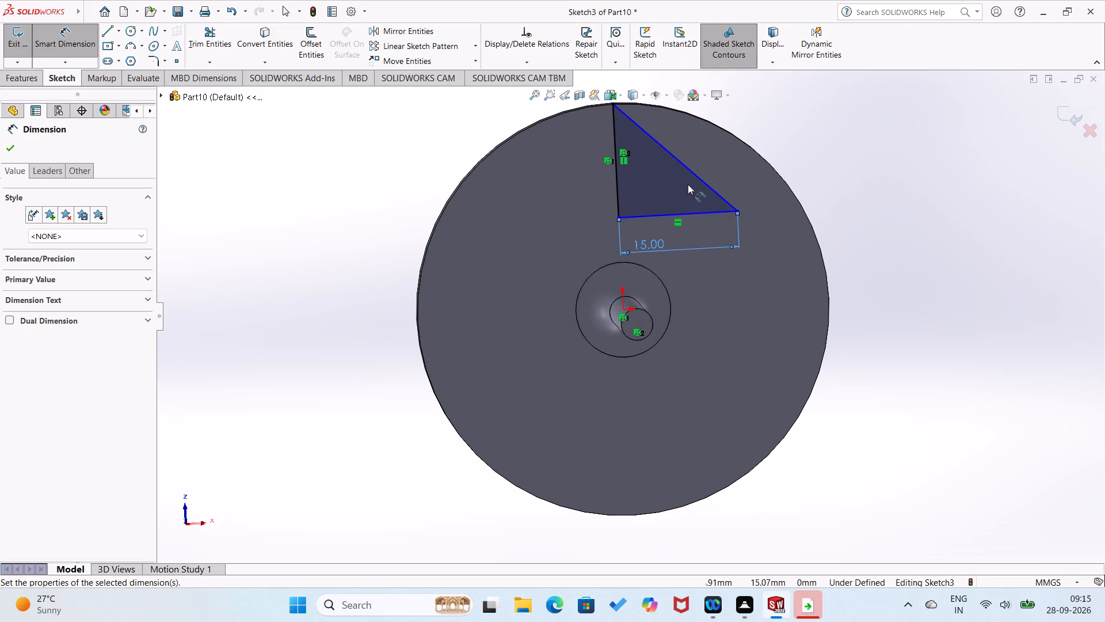
pyautogui.click(619, 189)
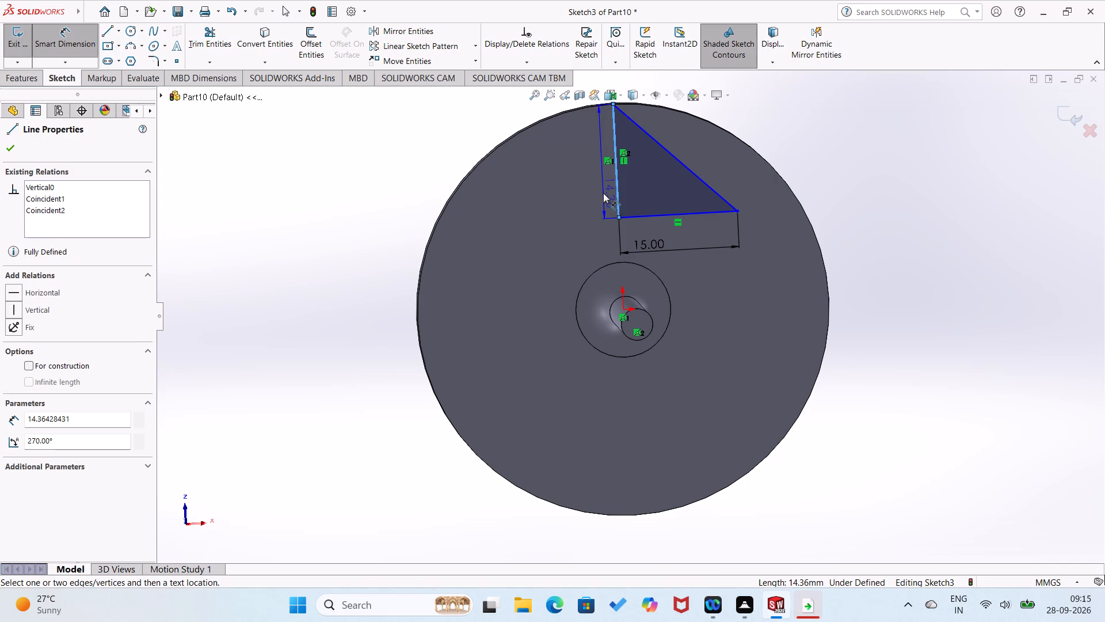
pyautogui.click(603, 193)
pyautogui.write('15')
pyautogui.press('Return')
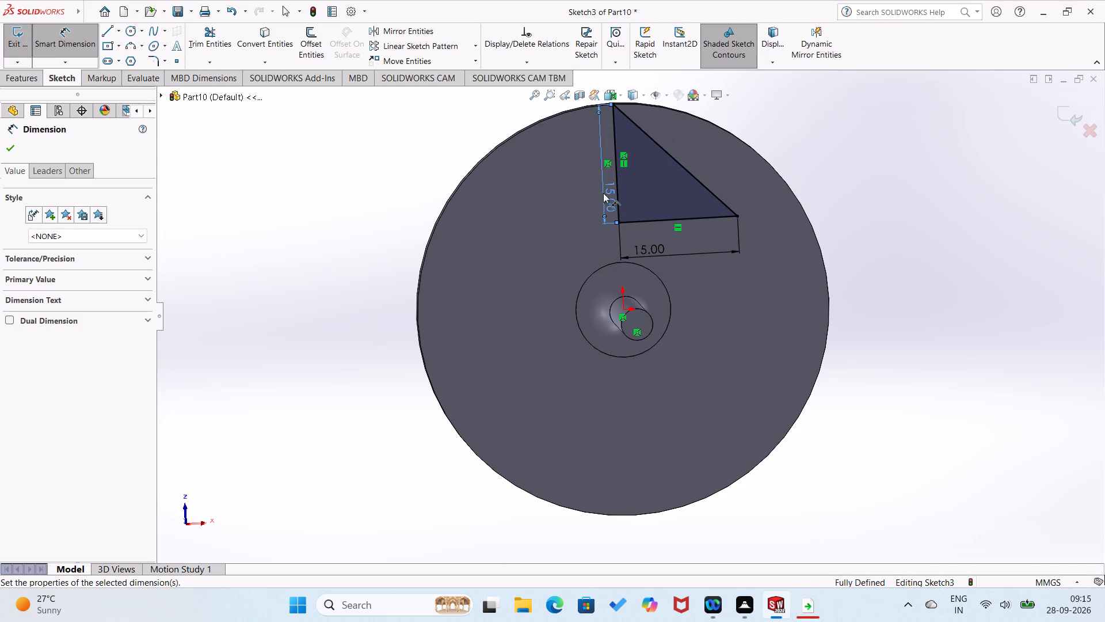
# Apply a vertical relation to the triangle's leg that starts at the disc edge.
pyautogui.rightClick(613, 166)
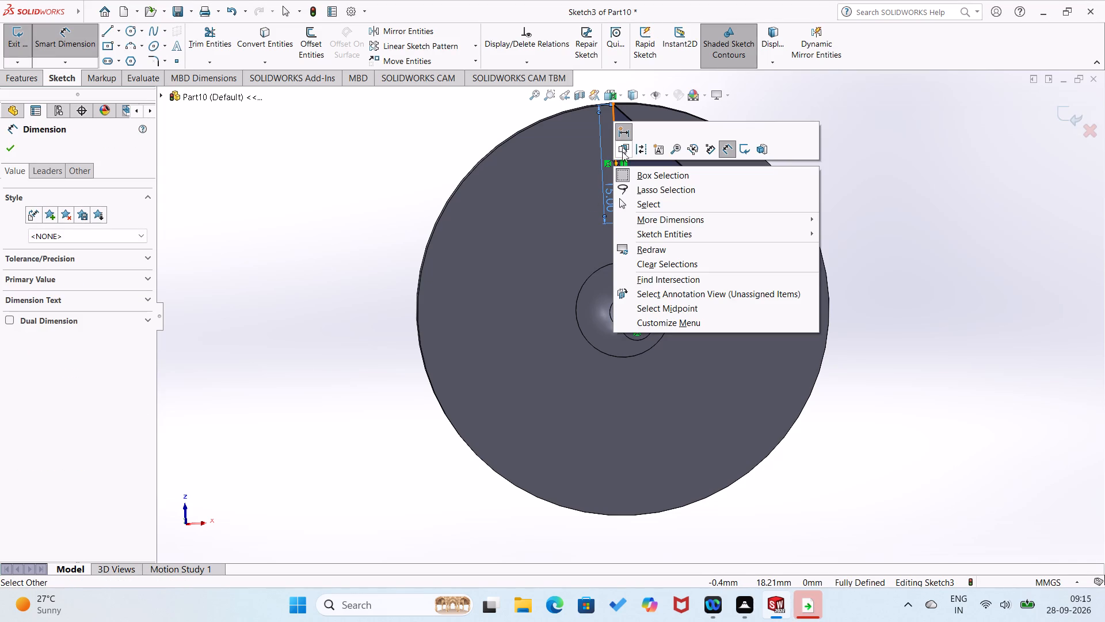
pyautogui.press('Escape')
pyautogui.press('Escape')
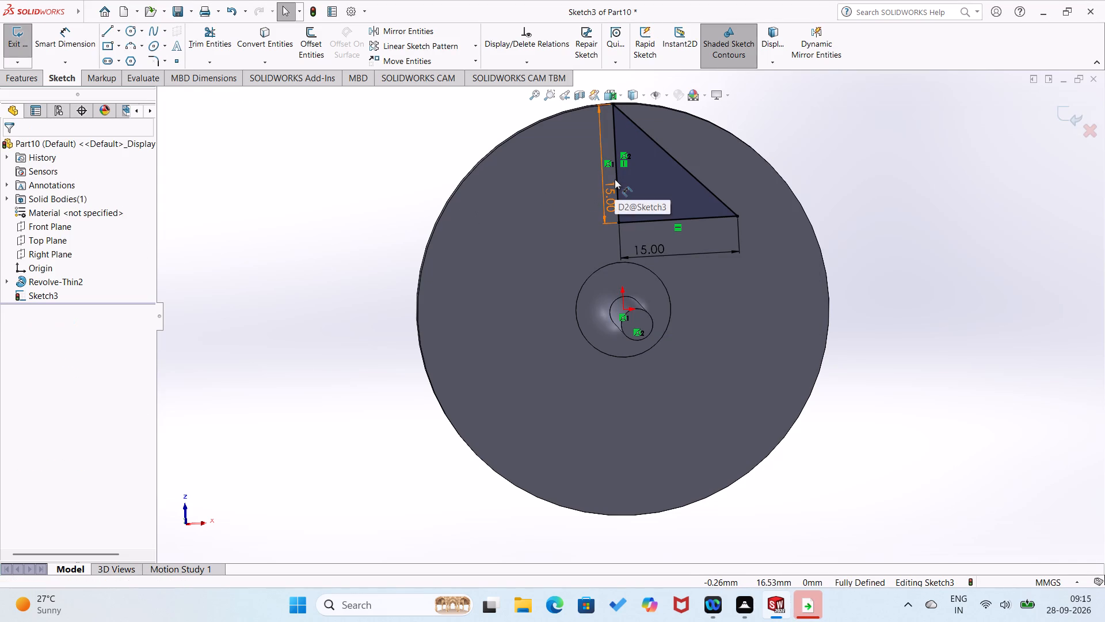
pyautogui.rightClick(615, 179)
pyautogui.press('Escape')
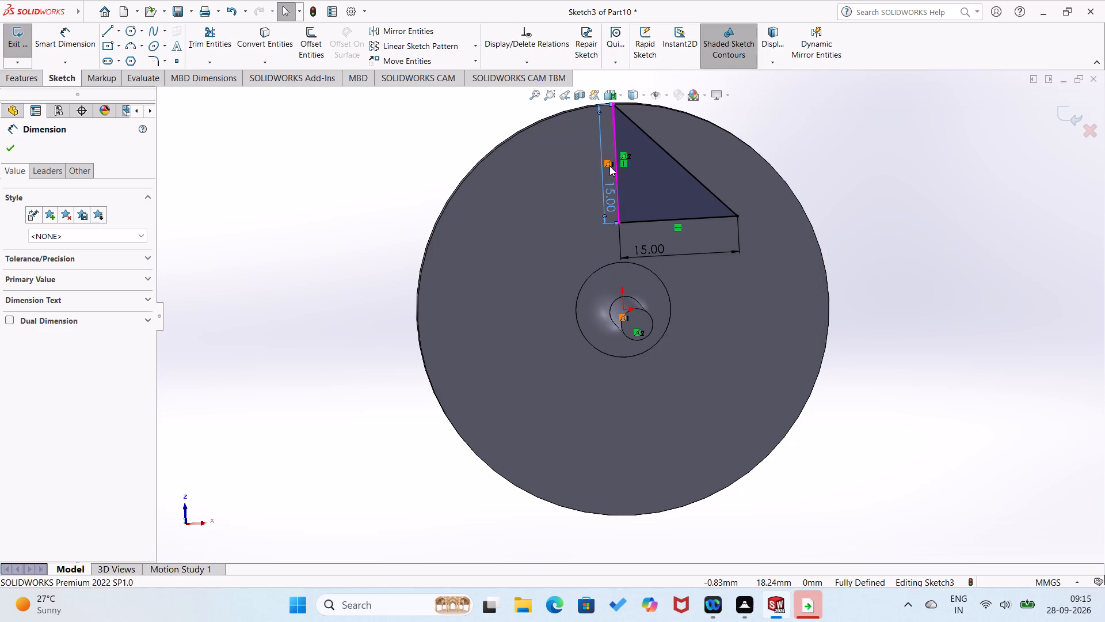
pyautogui.rightClick(618, 166)
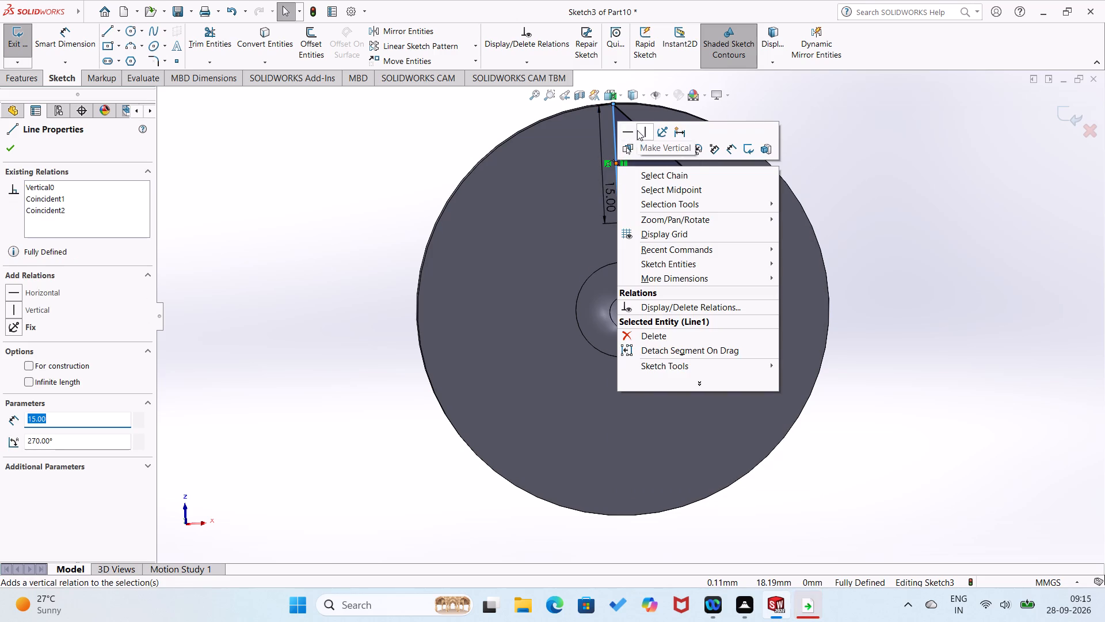
pyautogui.click(641, 131)
pyautogui.click(458, 150)
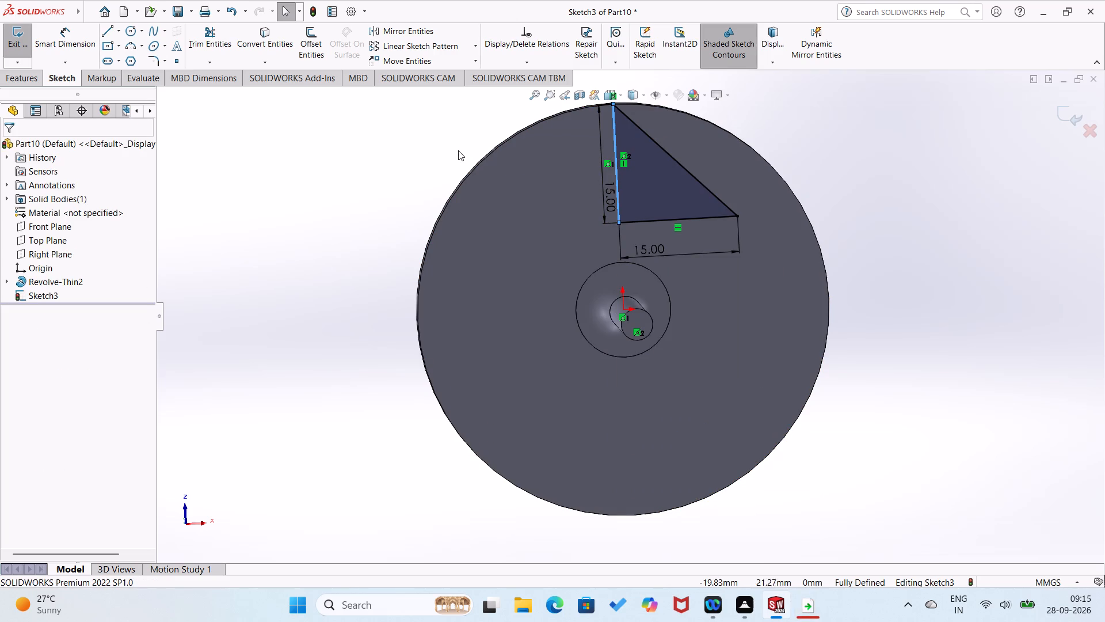
# Extrude the triangle as a blind boss 25 mm deep, downward alongside the stem and merged with the body.
pyautogui.scroll(1, 464, 150)
pyautogui.moveTo(464, 150); pyautogui.dragTo(375, 222, button='middle')
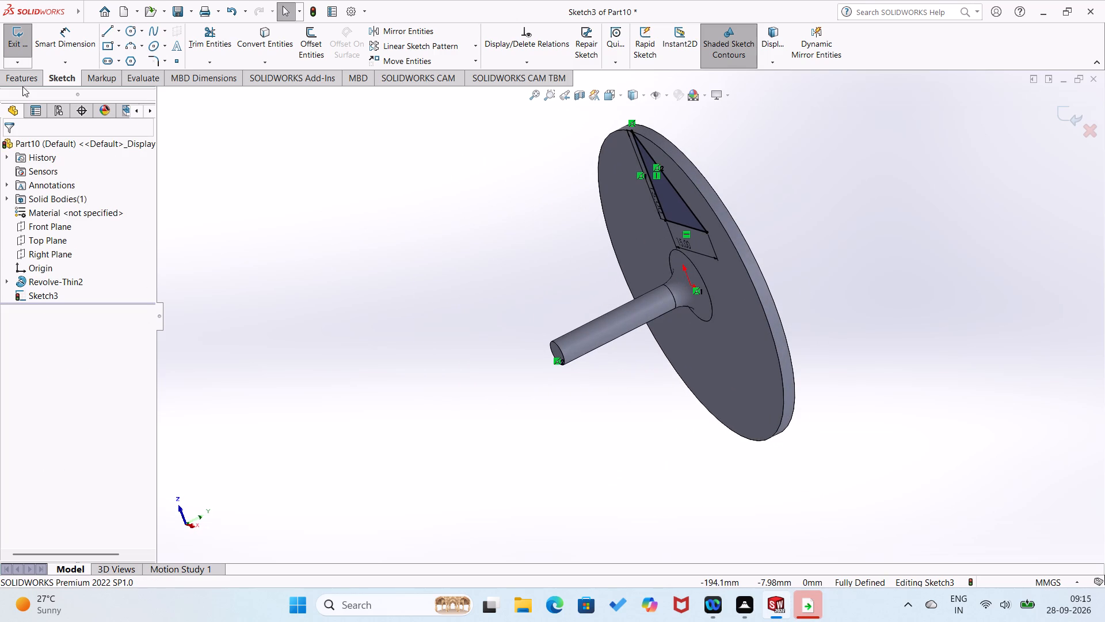
pyautogui.click(25, 79)
pyautogui.click(26, 55)
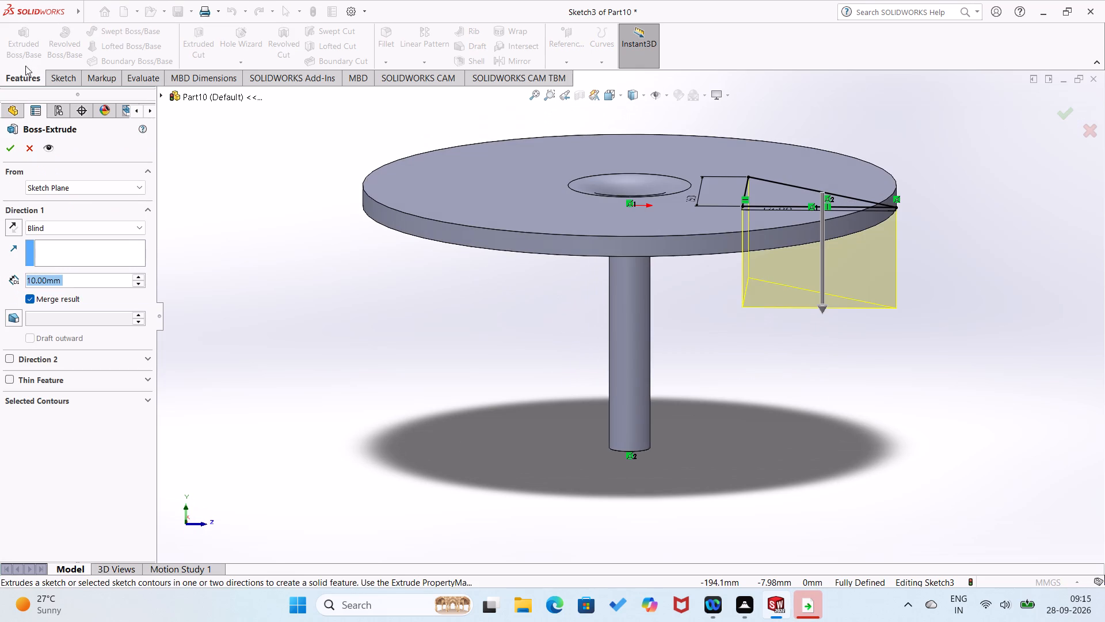
pyautogui.doubleClick(136, 275)
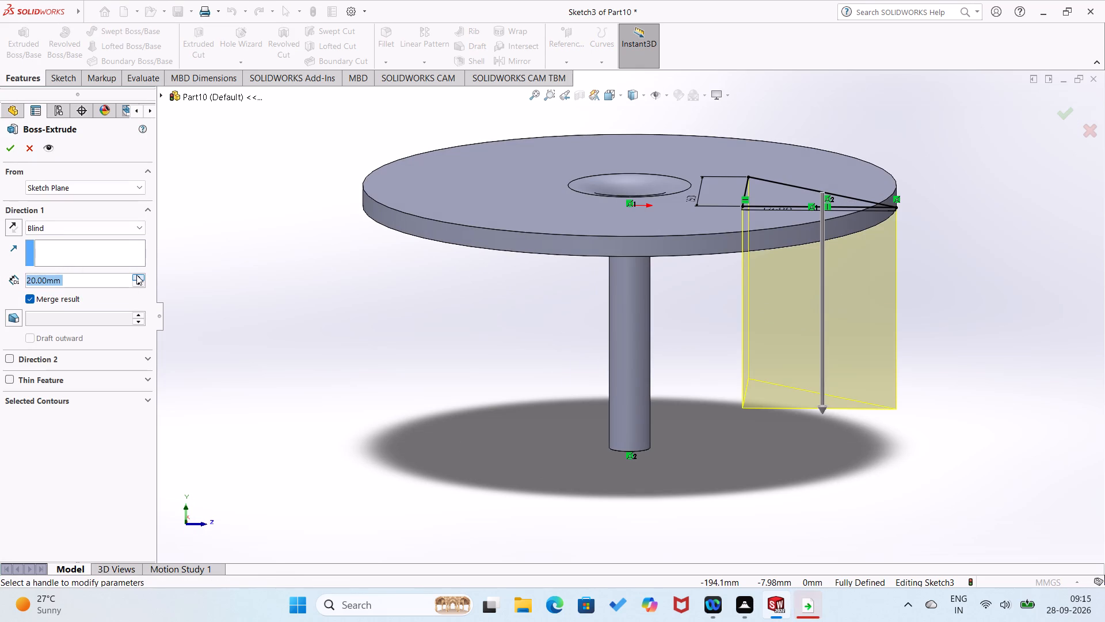
pyautogui.click(136, 282)
pyautogui.write('25')
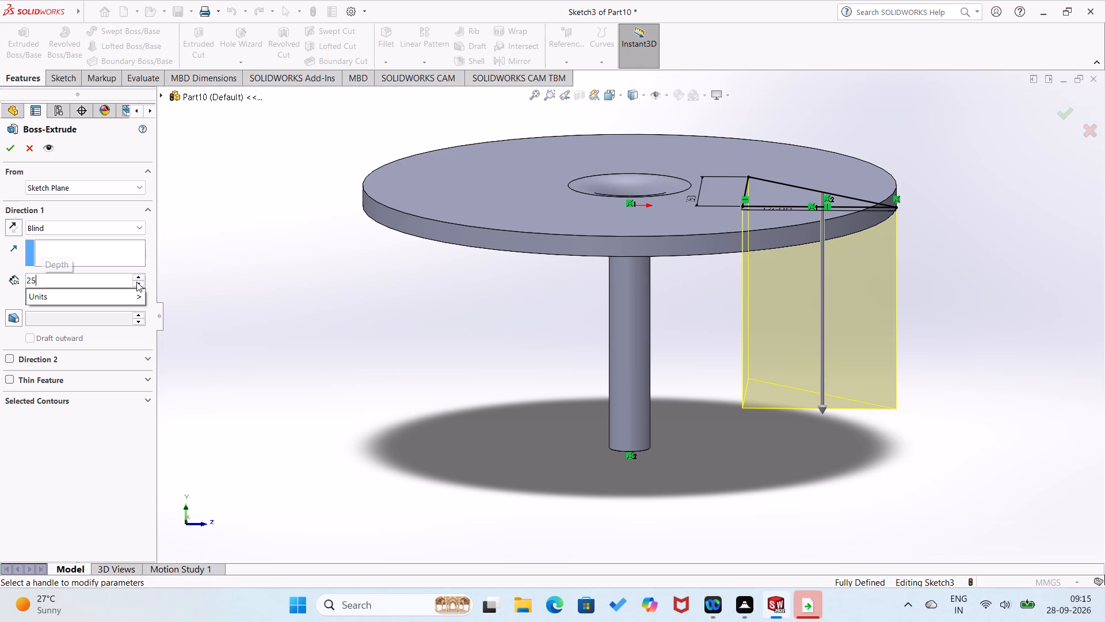
pyautogui.press('Return')
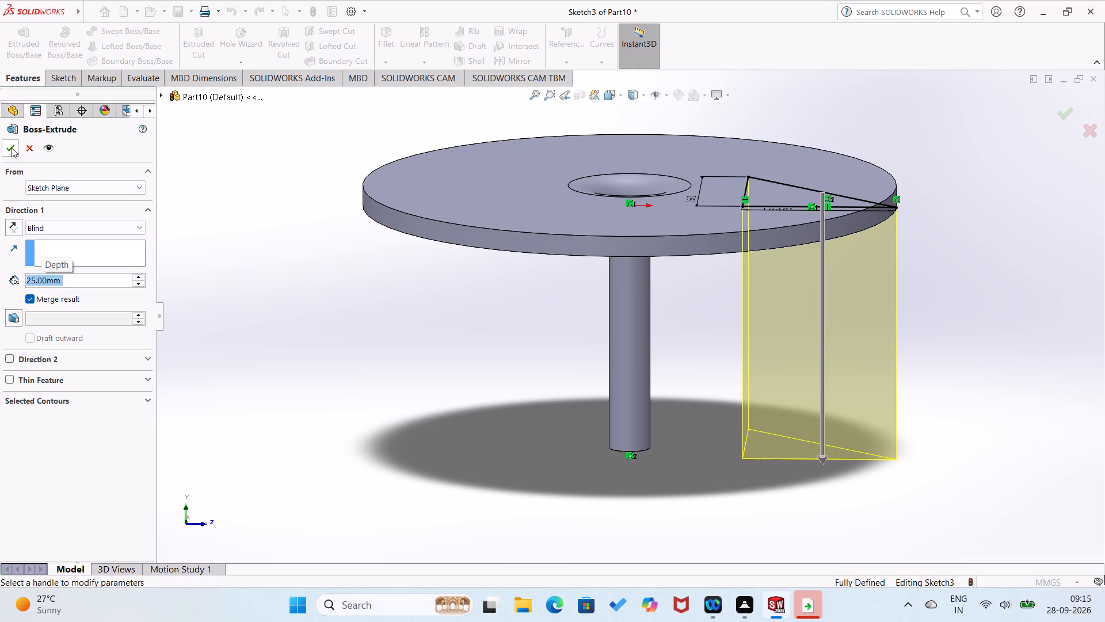
pyautogui.click(12, 147)
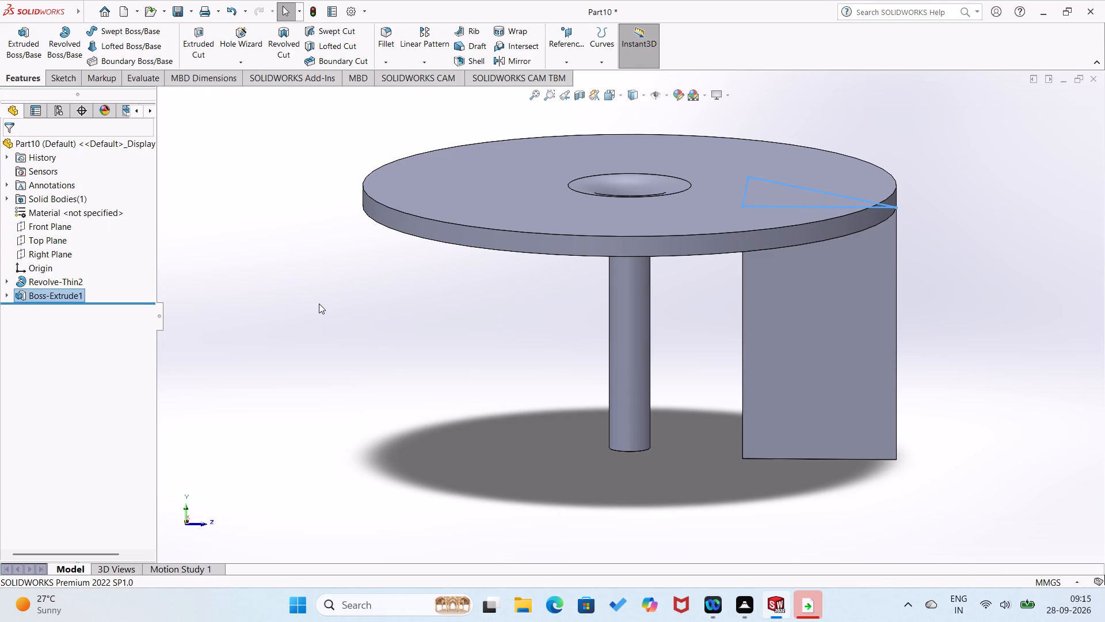
# Open a new sketch on the disc's flat underside, the face carrying the triangular leg.
pyautogui.scroll(2, 319, 304)
pyautogui.middleClick(319, 304)
pyautogui.click(319, 304)
pyautogui.moveTo(365, 292); pyautogui.dragTo(332, 302, button='middle')
pyautogui.scroll(1, 365, 291)
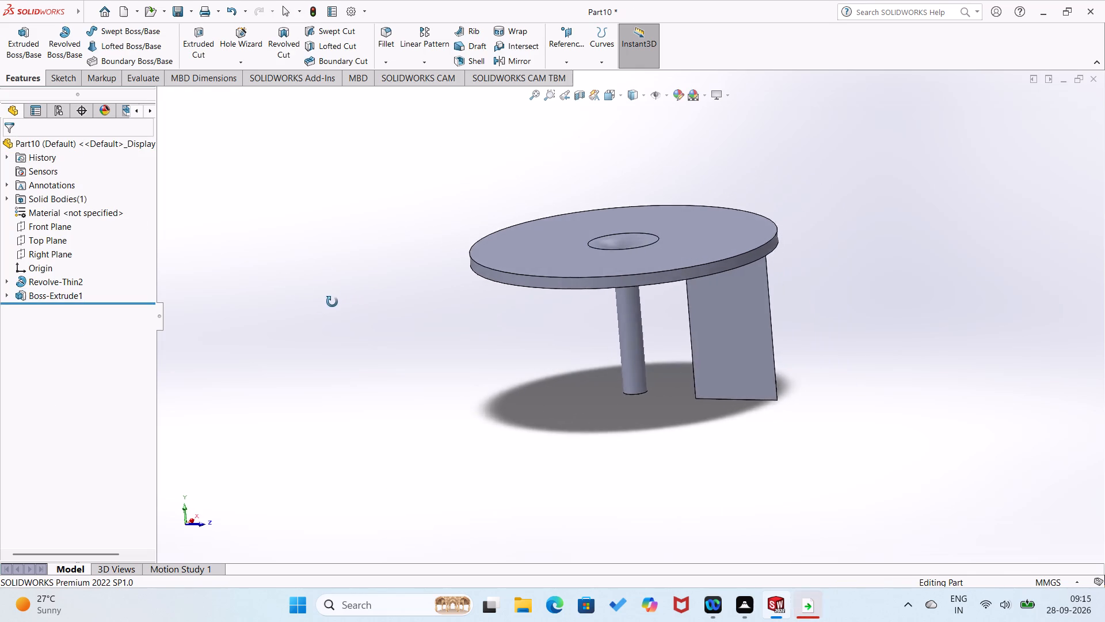
pyautogui.moveTo(332, 302); pyautogui.dragTo(125, 302, button='middle')
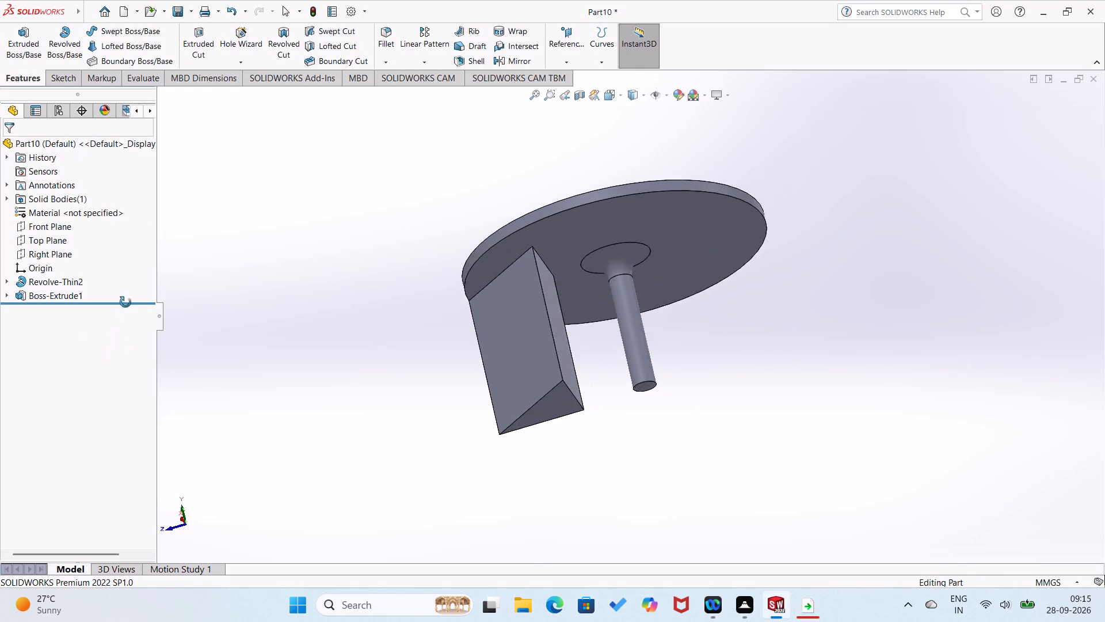
pyautogui.moveTo(125, 302); pyautogui.dragTo(136, 223, button='middle')
pyautogui.rightClick(660, 219)
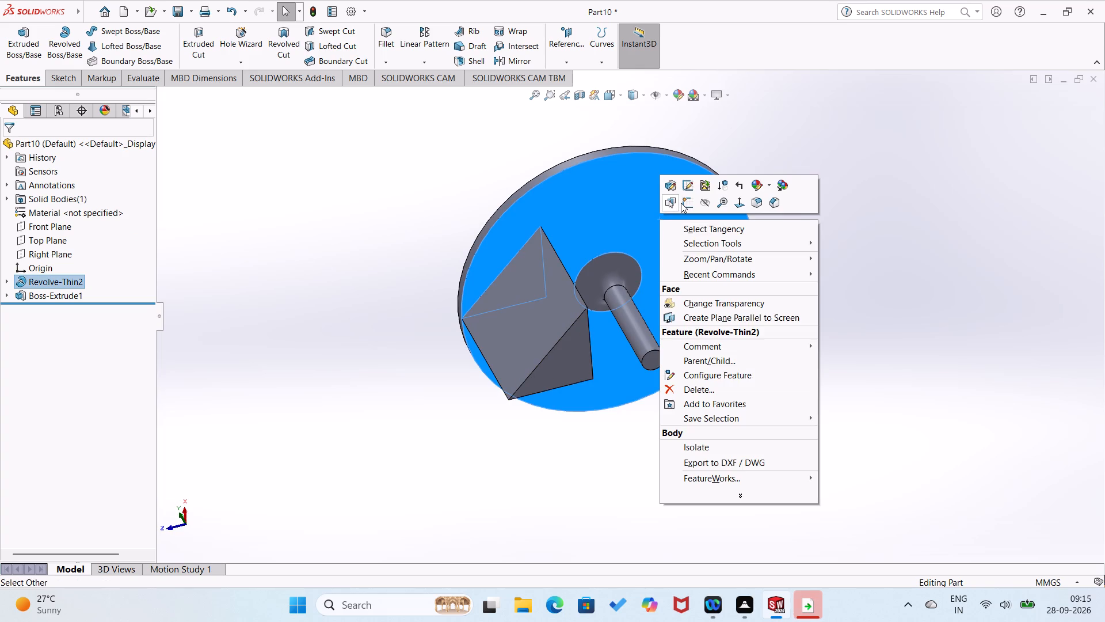
pyautogui.click(681, 203)
pyautogui.click(352, 275)
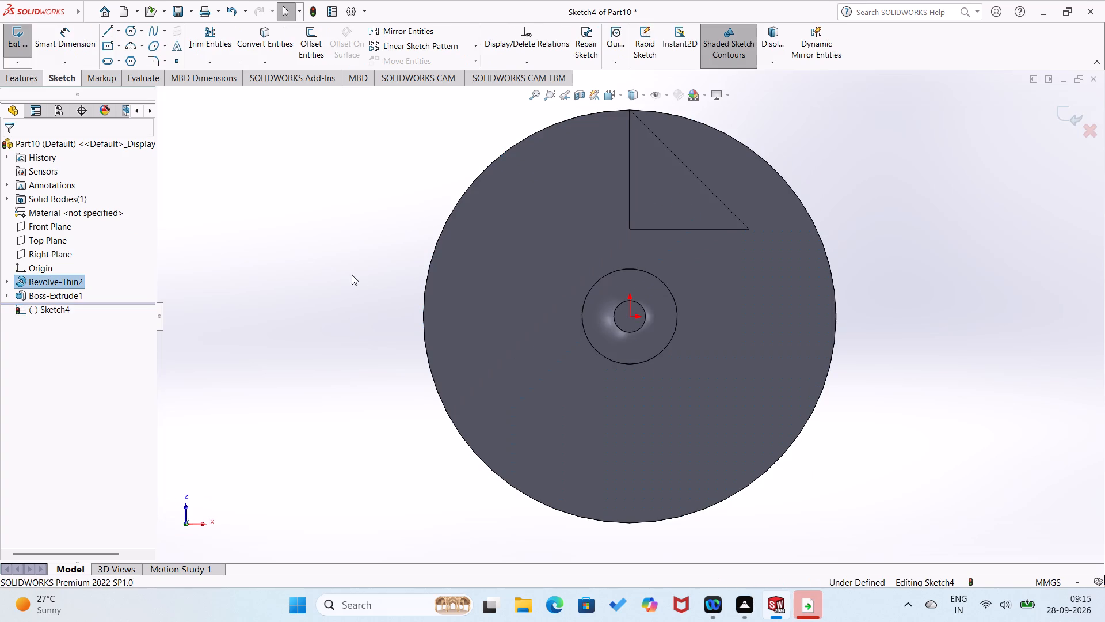
# Sketch a closed right triangle from the disc's left quadrant point, with a horizontal leg toward the centre and an upward leg about 11 mm long.
pyautogui.moveTo(414, 285); pyautogui.dragTo(322, 310, button='right')
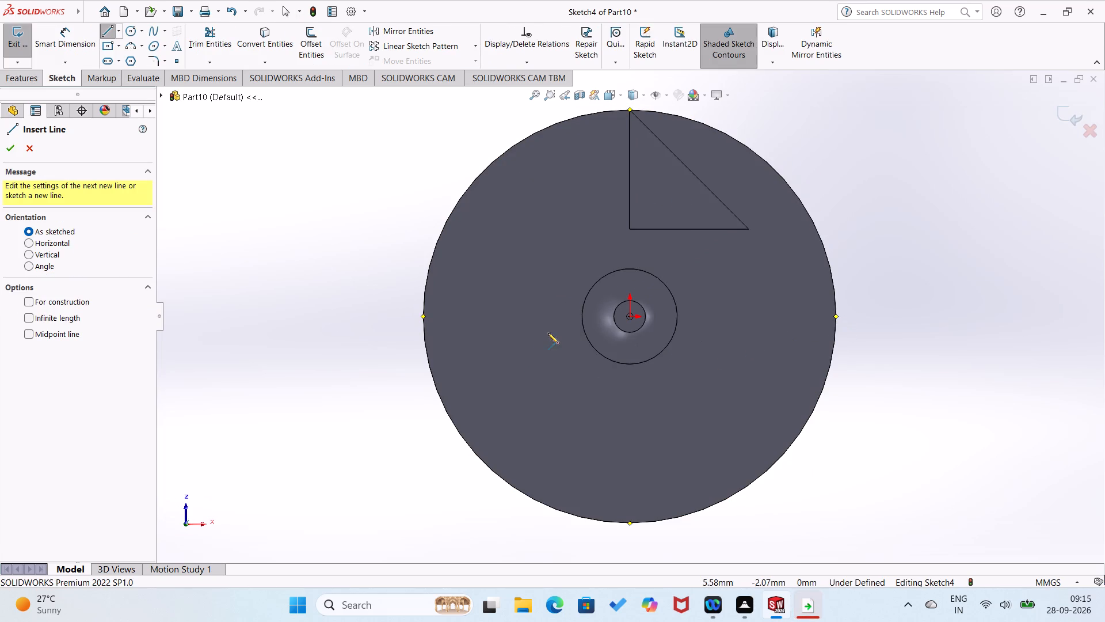
pyautogui.click(422, 317)
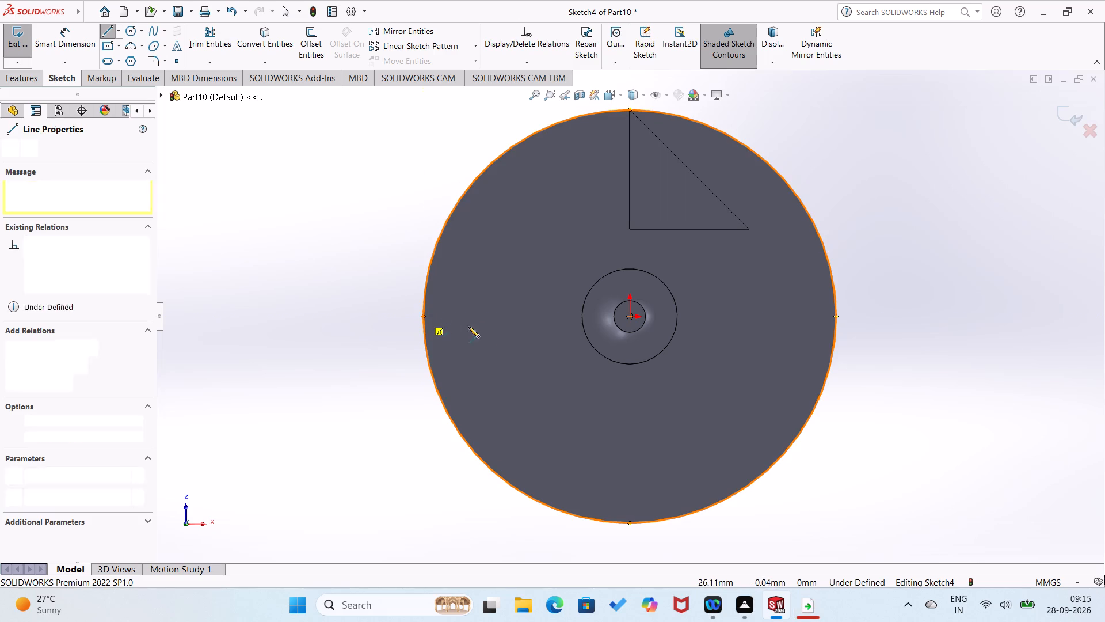
pyautogui.click(530, 317)
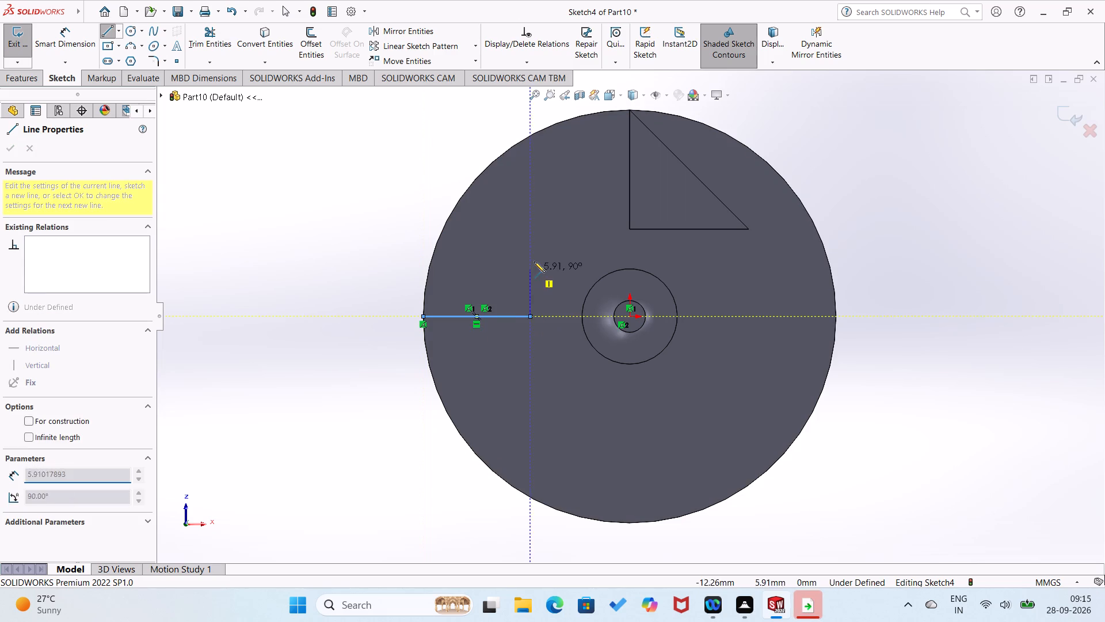
pyautogui.click(532, 229)
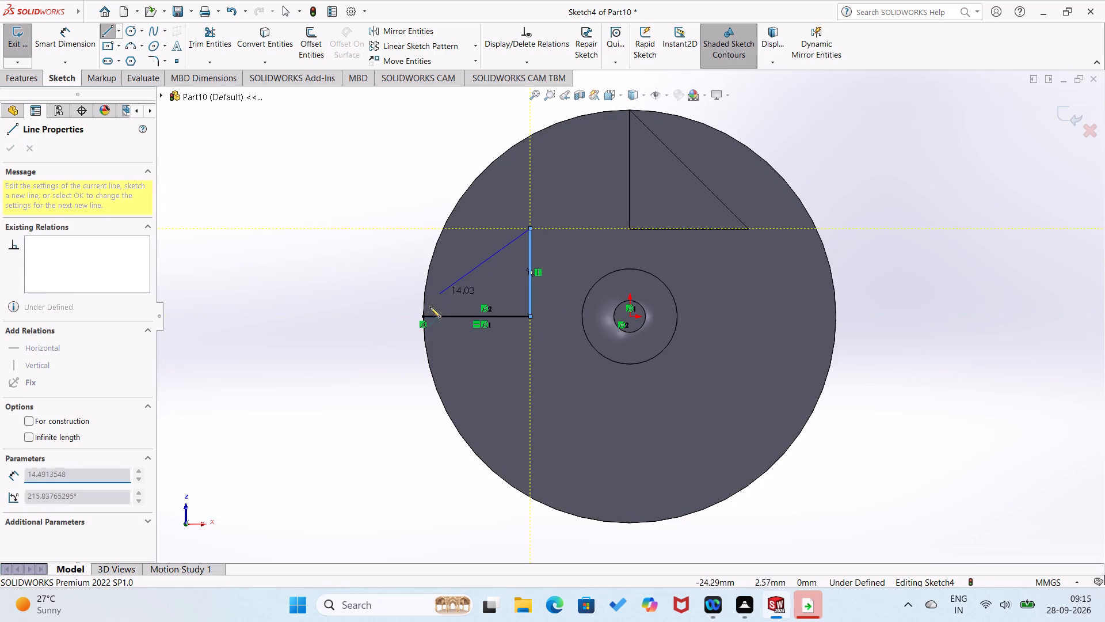
pyautogui.click(423, 315)
# Dimension the new left-hand triangle's horizontal and vertical legs to 15 mm each.
pyautogui.moveTo(357, 299); pyautogui.dragTo(352, 234, button='right')
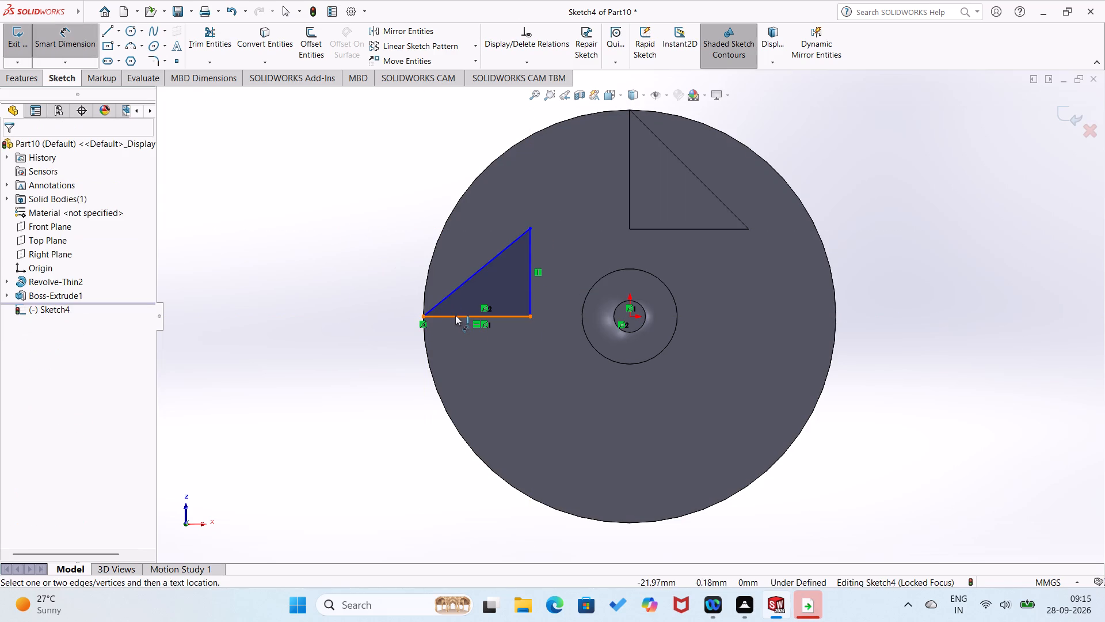
pyautogui.click(455, 315)
pyautogui.click(454, 336)
pyautogui.press('1')
pyautogui.press('5')
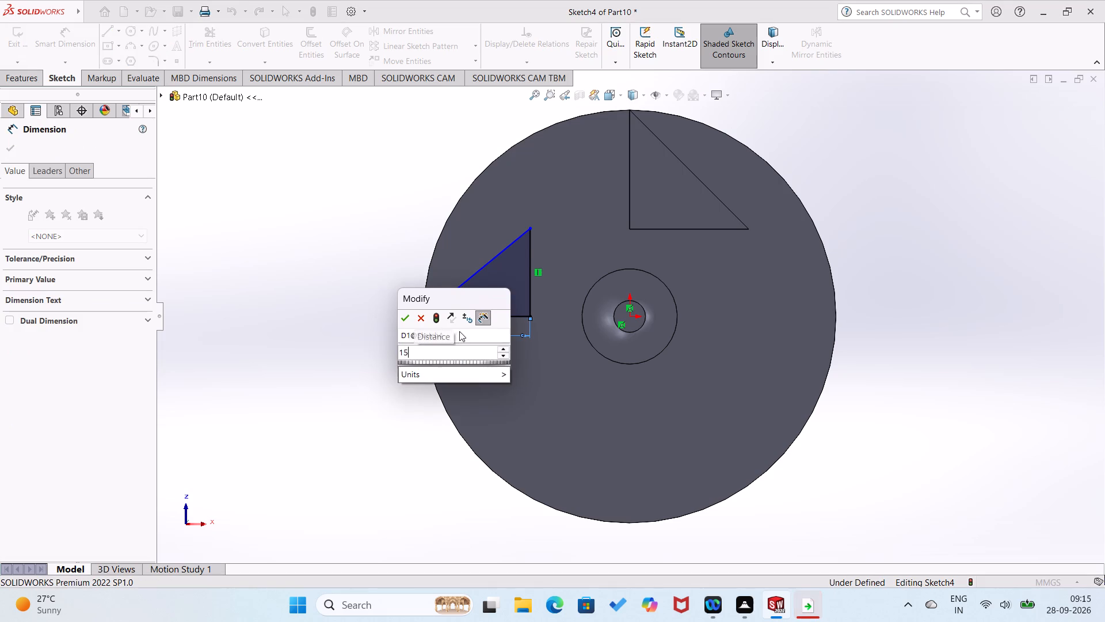
pyautogui.press('Return')
pyautogui.click(540, 295)
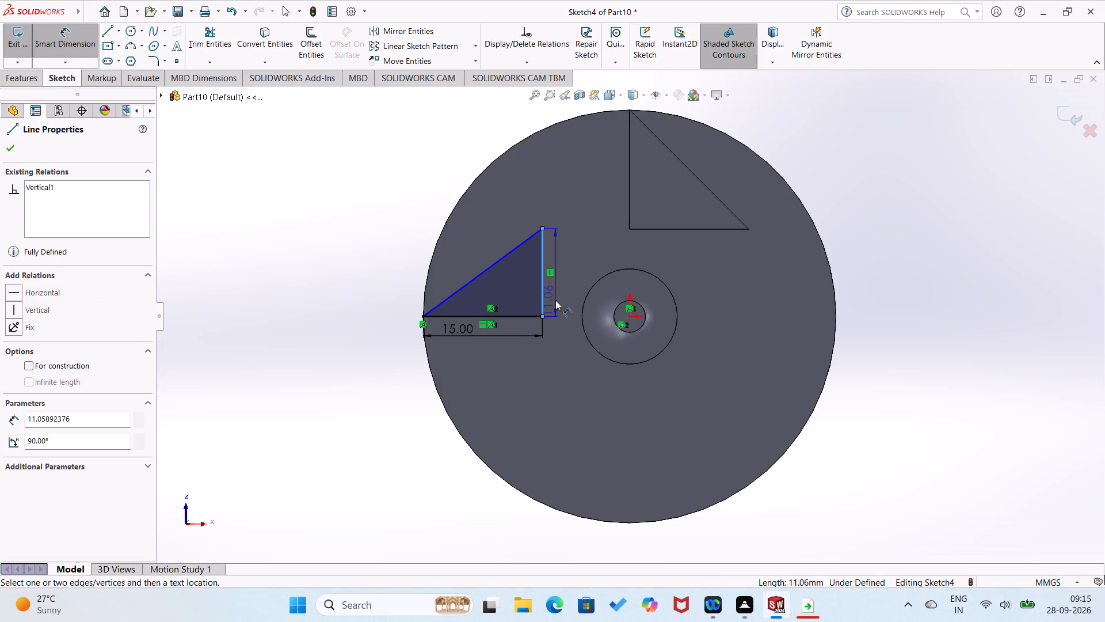
pyautogui.click(559, 300)
pyautogui.write('15')
pyautogui.press('Return')
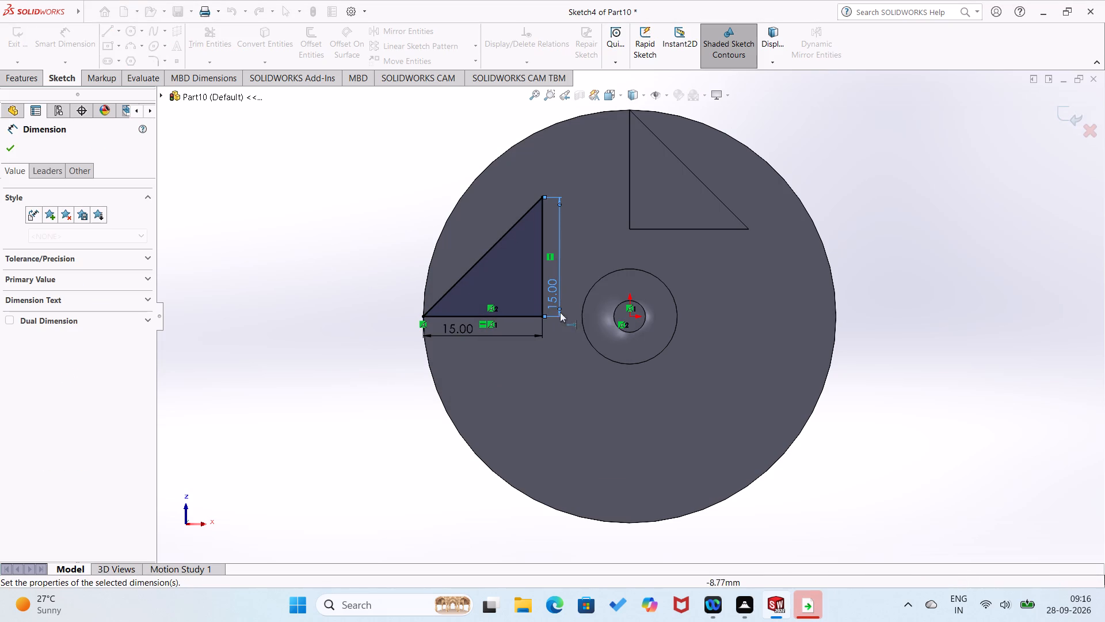
pyautogui.click(348, 405)
# Sketch a closed right triangle from the disc's bottom quadrant point, with a vertical leg toward the centre and a leftward horizontal leg about 11 mm long.
pyautogui.moveTo(440, 443); pyautogui.dragTo(329, 462, button='right')
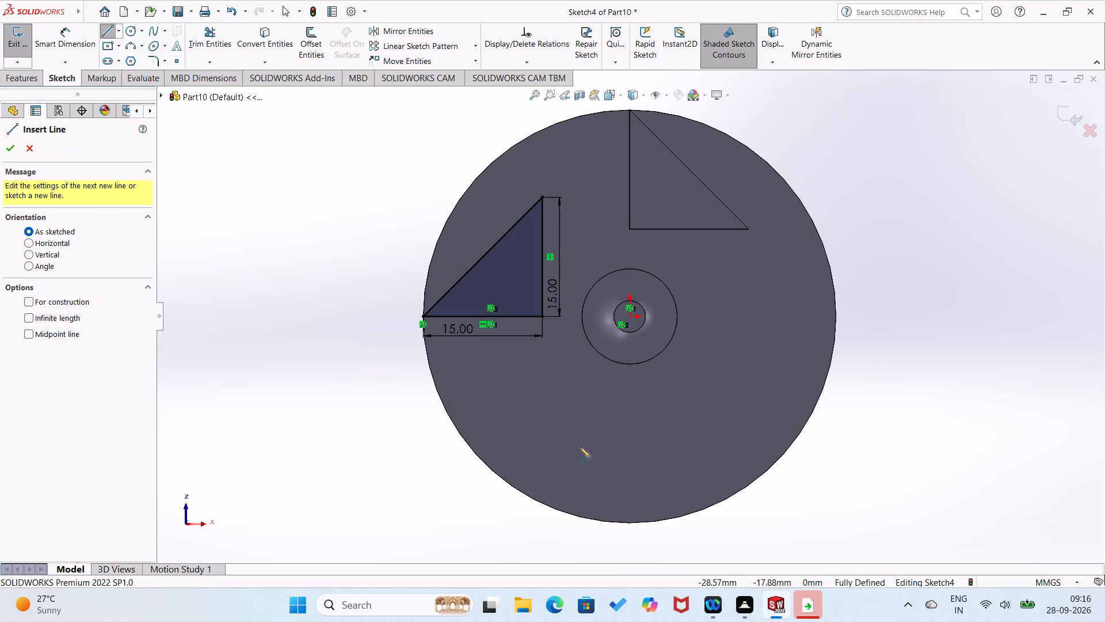
pyautogui.click(630, 522)
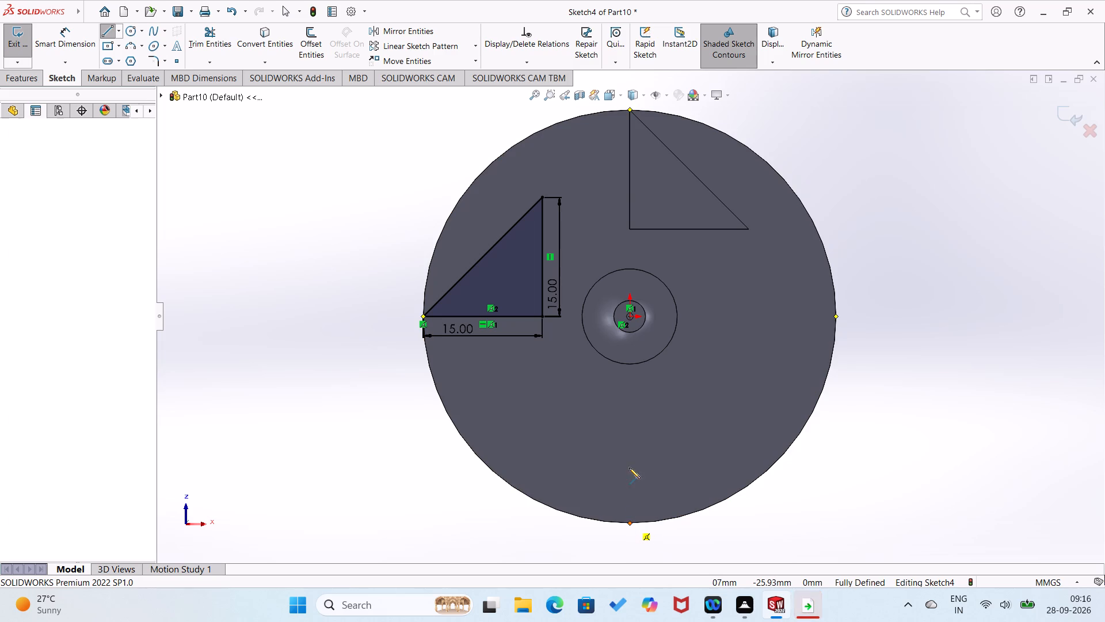
pyautogui.click(631, 415)
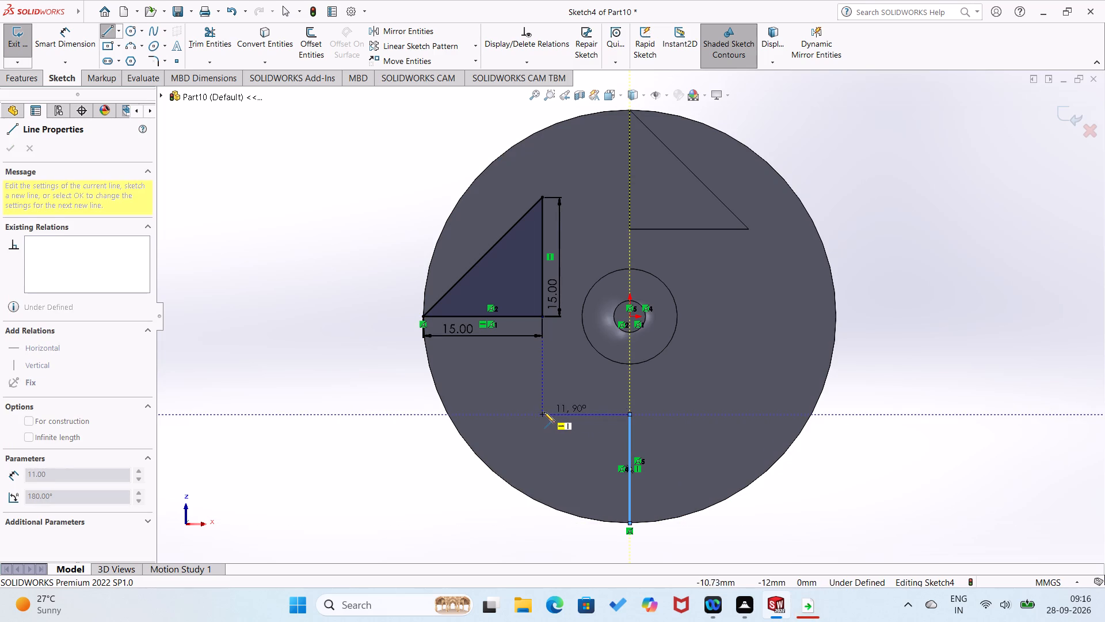
pyautogui.click(543, 414)
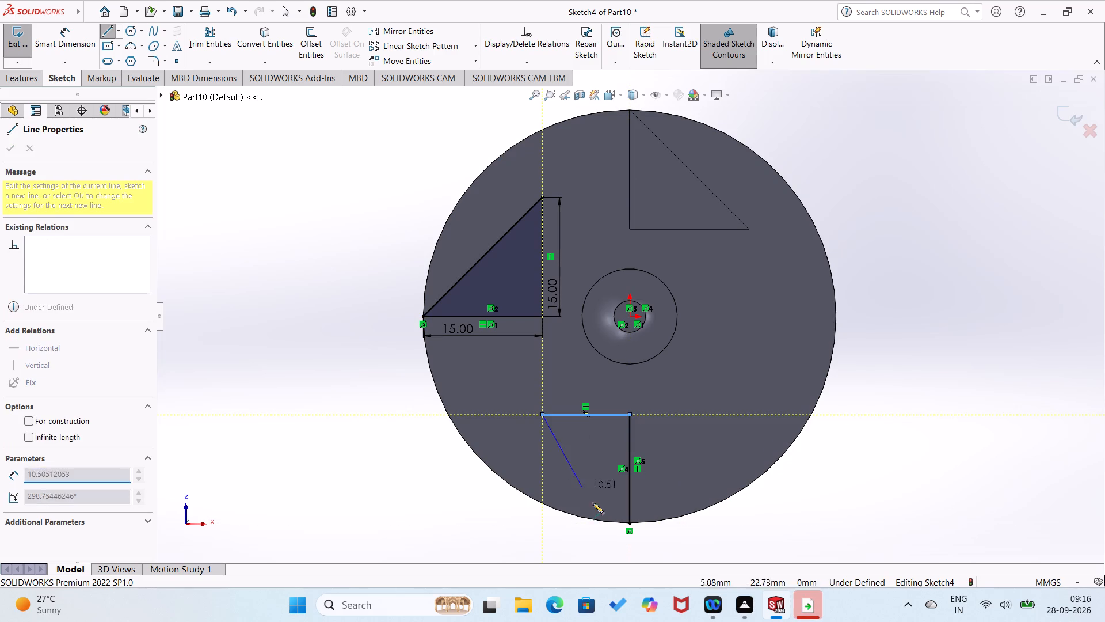
pyautogui.click(628, 520)
# Dimension the bottom triangle's horizontal and vertical legs to 15 mm each.
pyautogui.moveTo(645, 519); pyautogui.dragTo(652, 409, button='right')
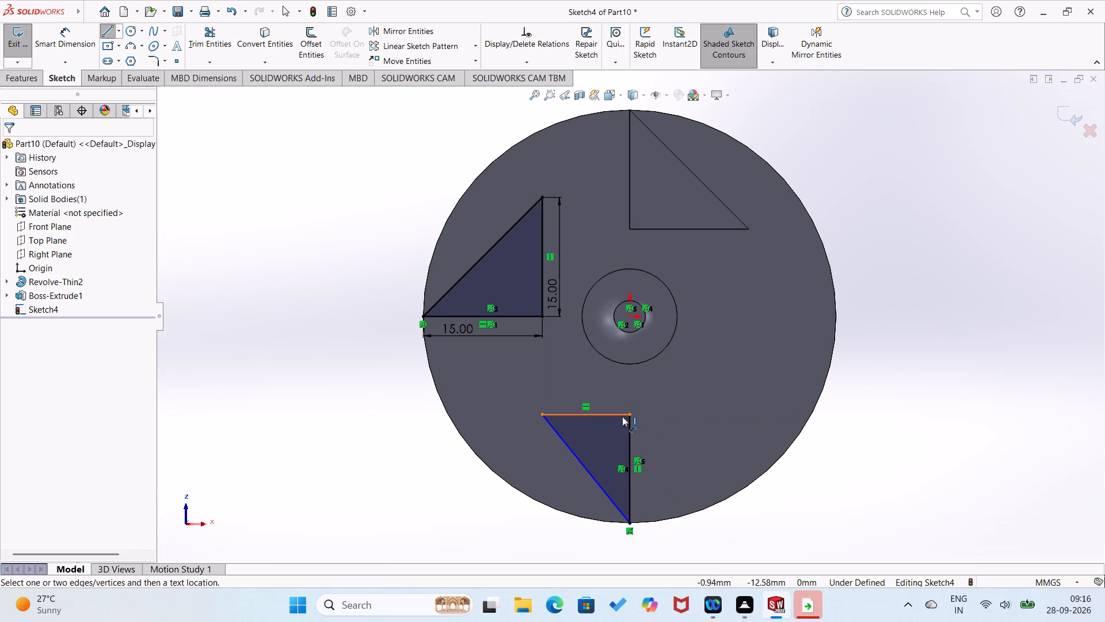
pyautogui.moveTo(620, 416); pyautogui.dragTo(622, 409)
pyautogui.click(624, 398)
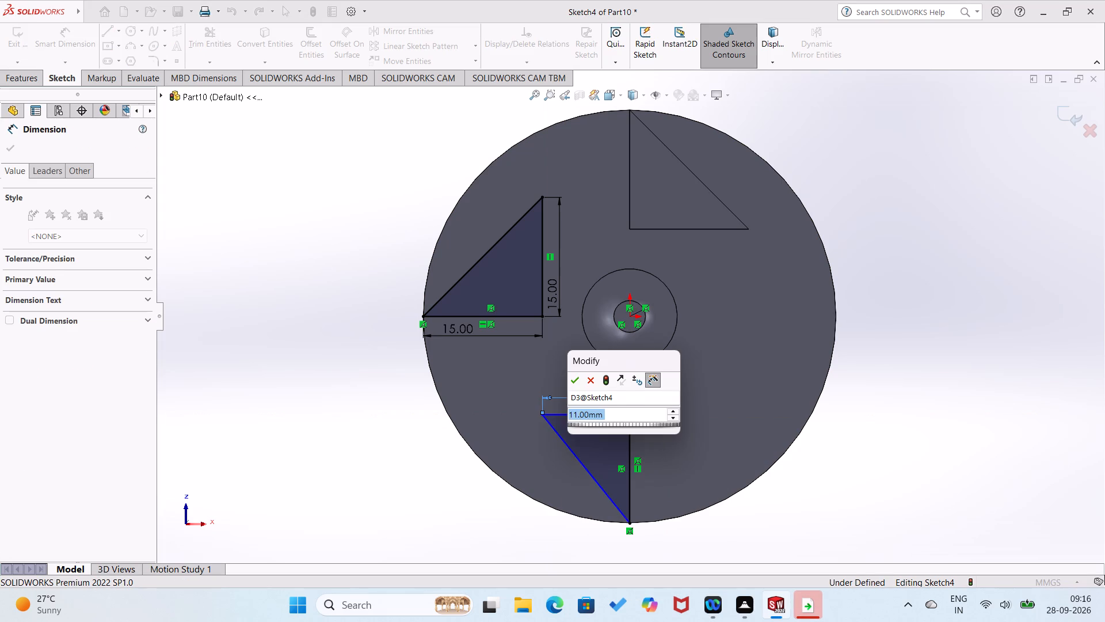
pyautogui.write('15')
pyautogui.press('Return')
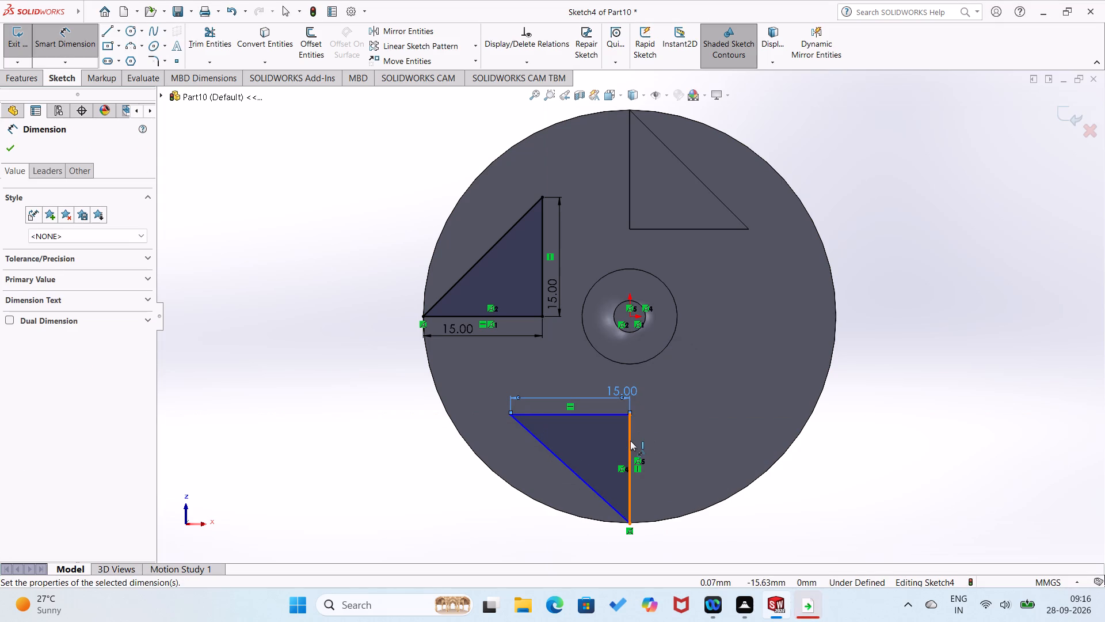
pyautogui.click(630, 441)
pyautogui.click(660, 444)
pyautogui.write('15')
pyautogui.press('Return')
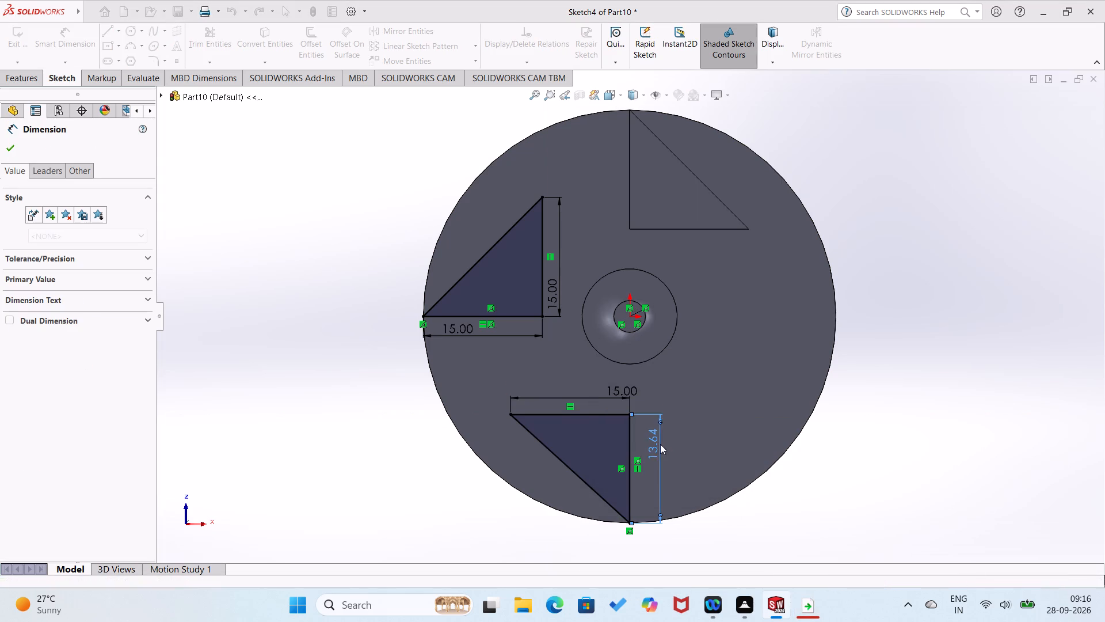
# Sketch a closed right triangle from the disc's right quadrant point, with a horizontal leg about 15.7 mm toward the centre and a downward leg about 13.2 mm.
pyautogui.moveTo(921, 391); pyautogui.dragTo(794, 418, button='right')
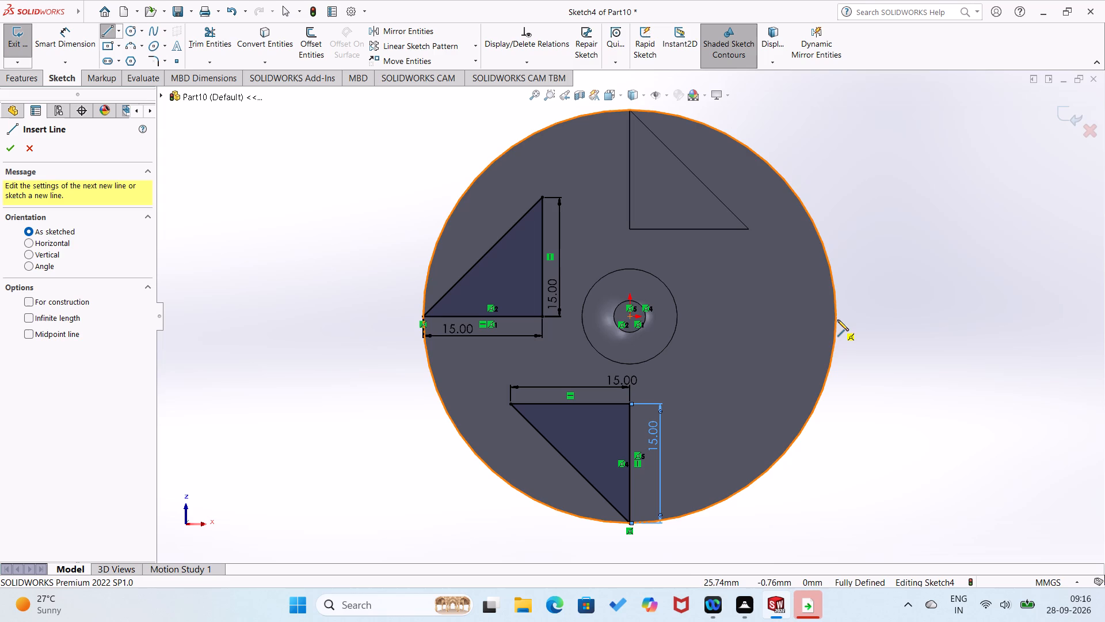
pyautogui.click(837, 317)
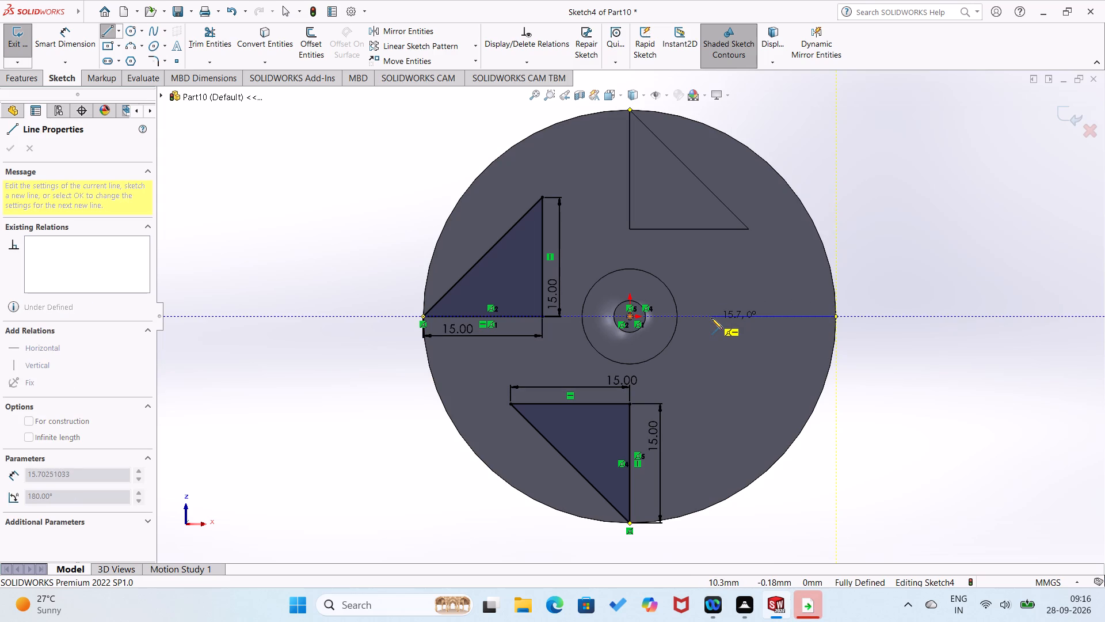
pyautogui.click(711, 318)
pyautogui.click(712, 422)
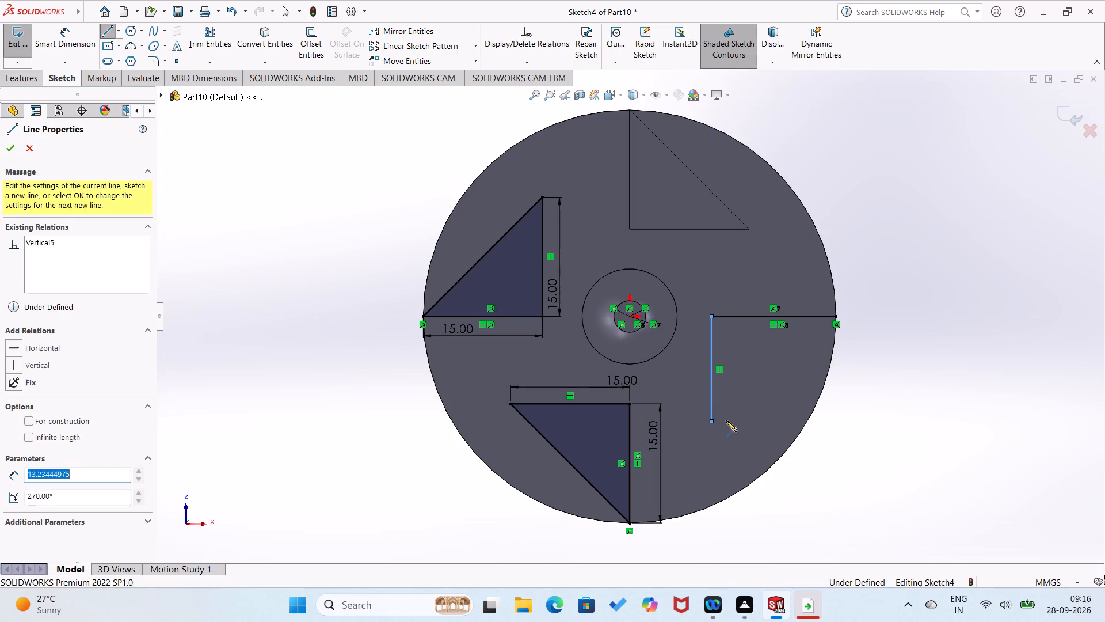
pyautogui.click(836, 317)
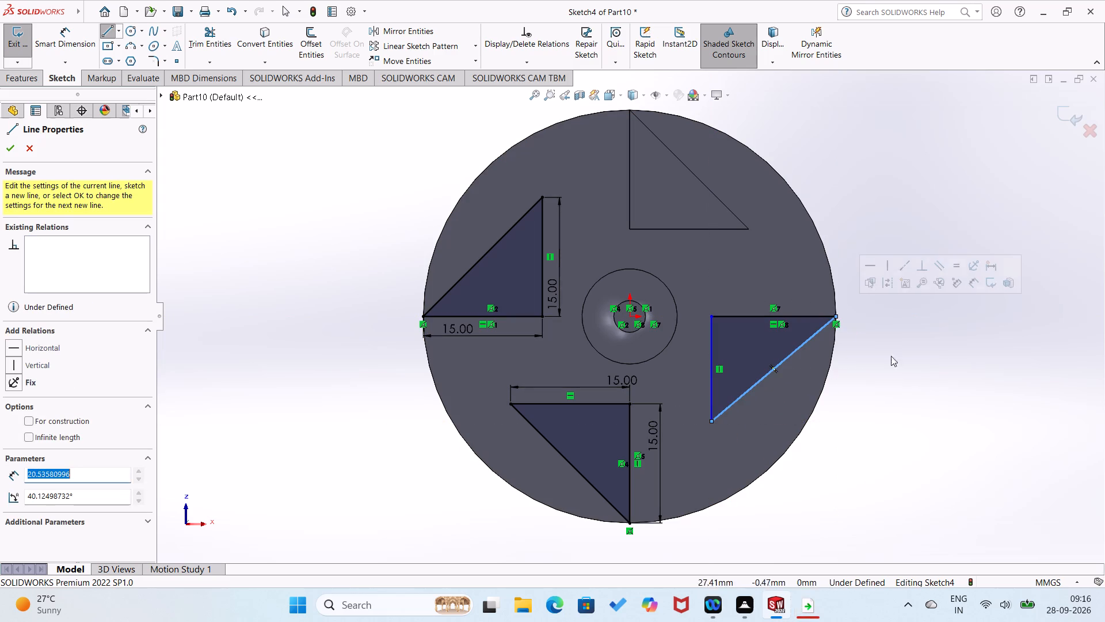
# Dimension the right-hand triangle's horizontal and vertical legs to 15 mm each.
pyautogui.moveTo(898, 377); pyautogui.dragTo(908, 269, button='right')
pyautogui.click(821, 317)
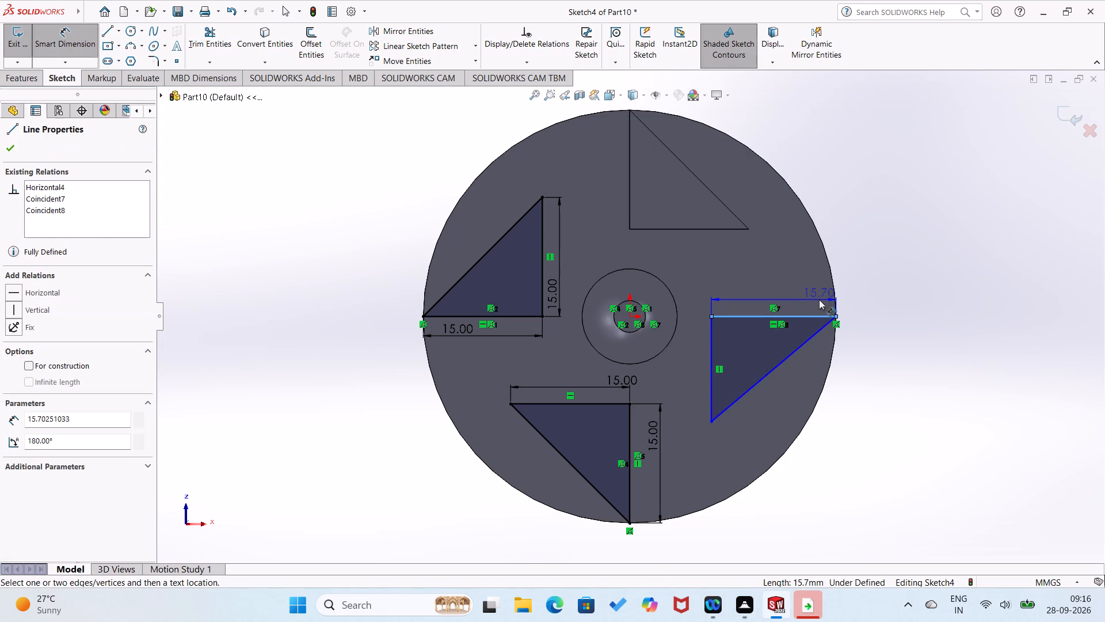
pyautogui.click(819, 299)
pyautogui.write('15')
pyautogui.press('Return')
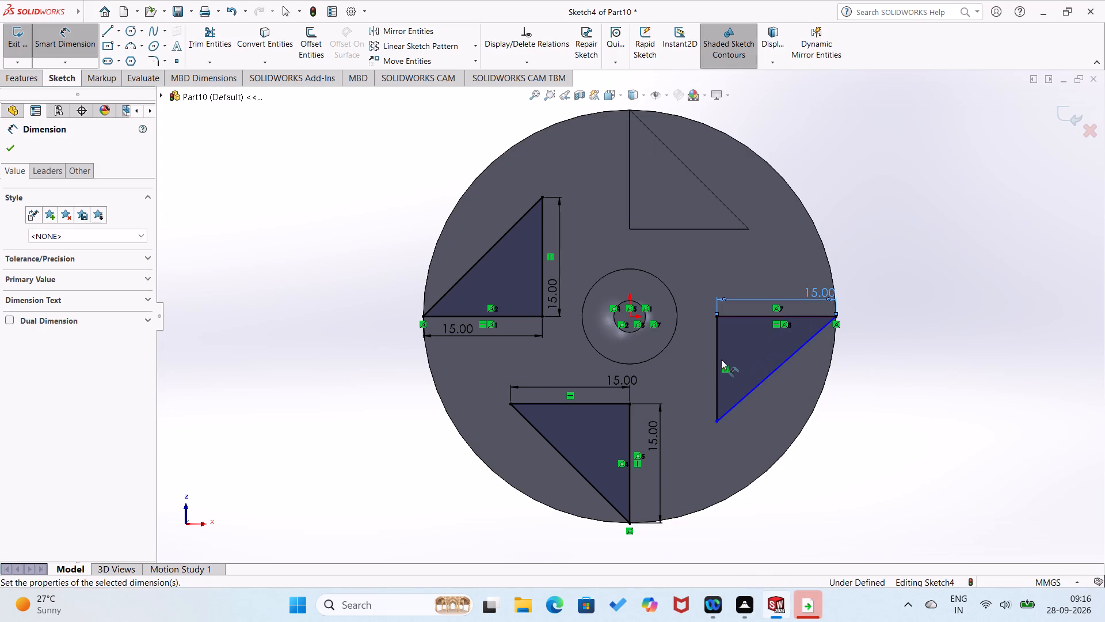
pyautogui.click(716, 361)
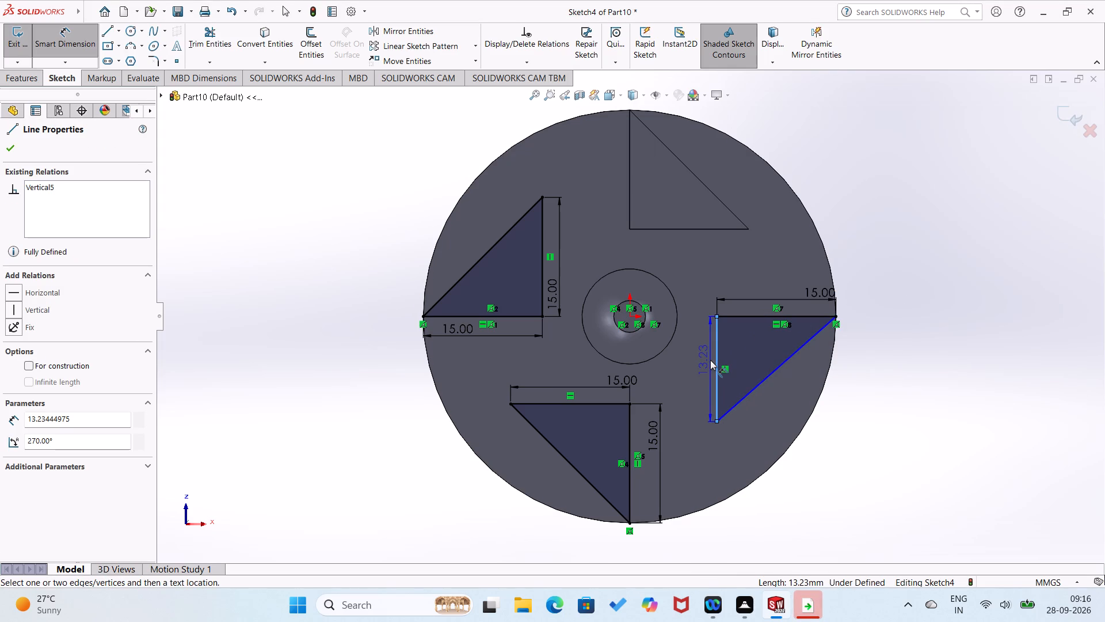
pyautogui.click(710, 360)
pyautogui.write('15')
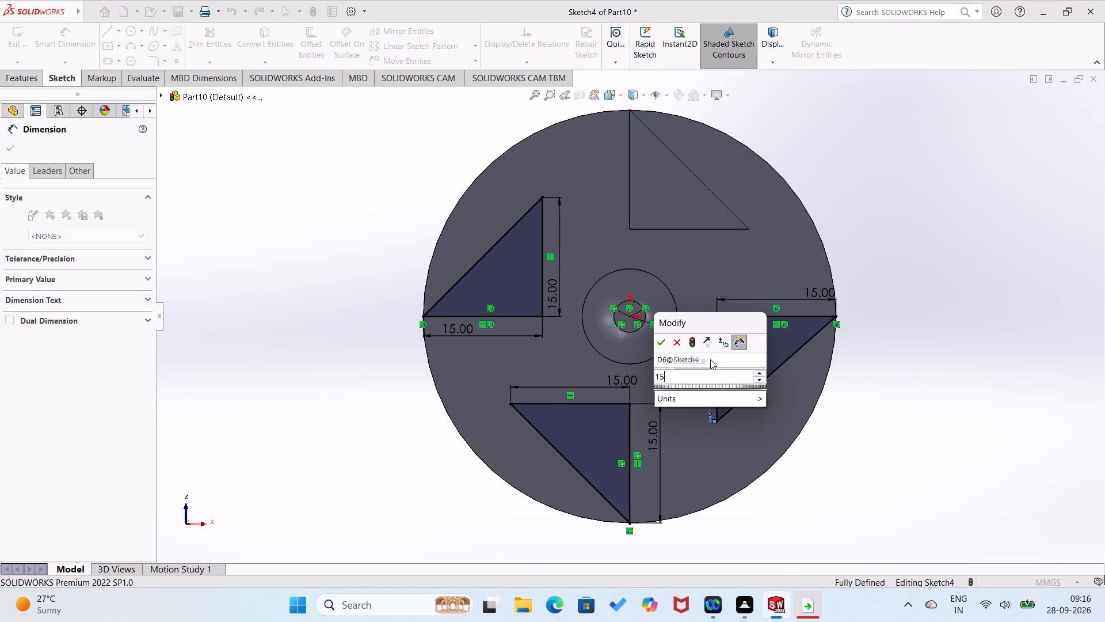
pyautogui.press('Return')
pyautogui.click(408, 315)
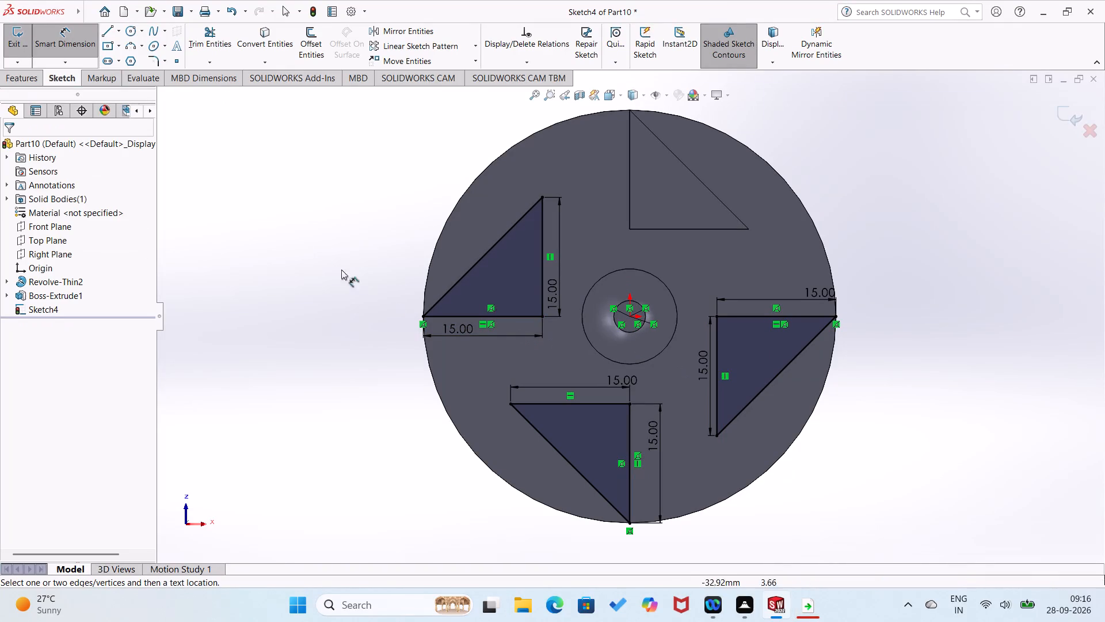
# Extrude the three triangles 25 mm as a merged blind boss to form the remaining legs.
pyautogui.click(33, 85)
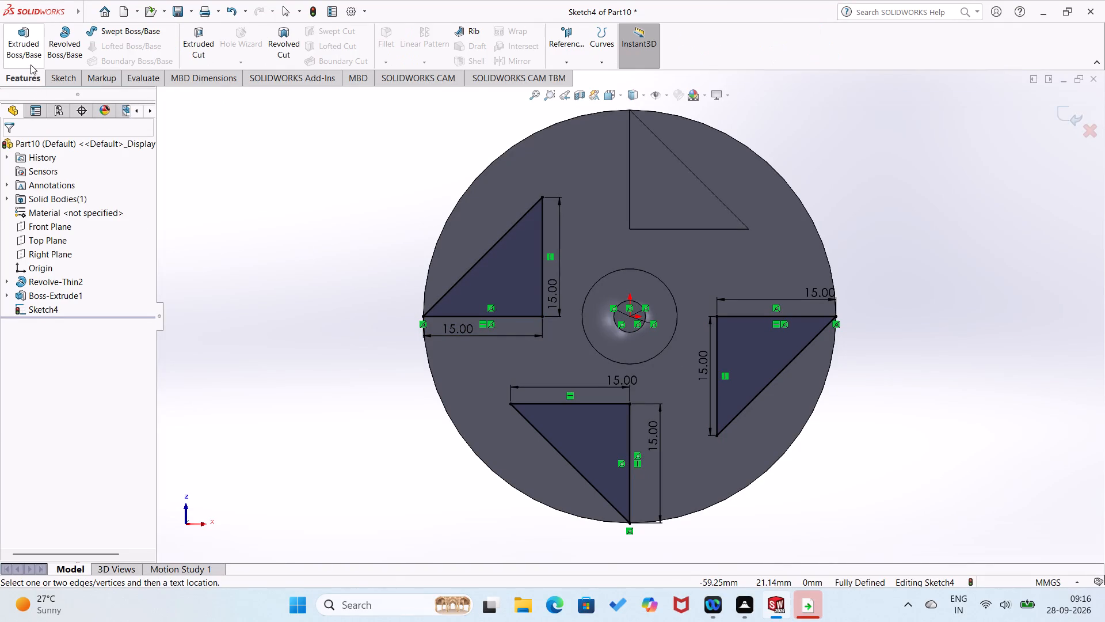
pyautogui.click(32, 45)
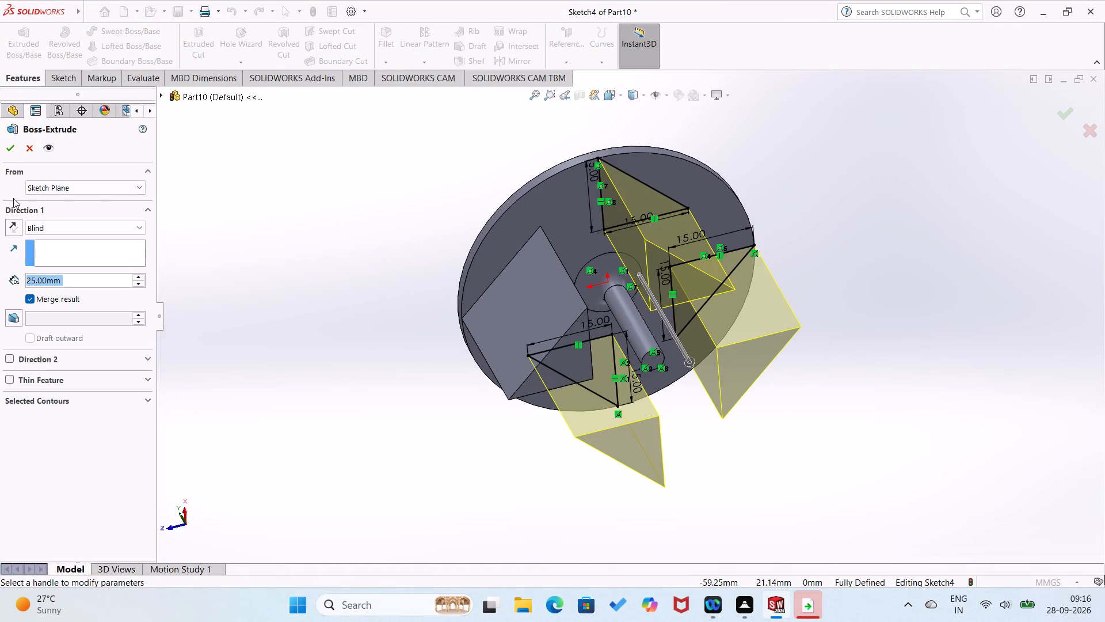
pyautogui.click(5, 149)
# Open a new sketch on the disc's flat top face, around the central recess.
pyautogui.moveTo(186, 249); pyautogui.dragTo(190, 263, button='middle')
pyautogui.click(200, 260)
pyautogui.moveTo(227, 248); pyautogui.dragTo(394, 423, button='middle')
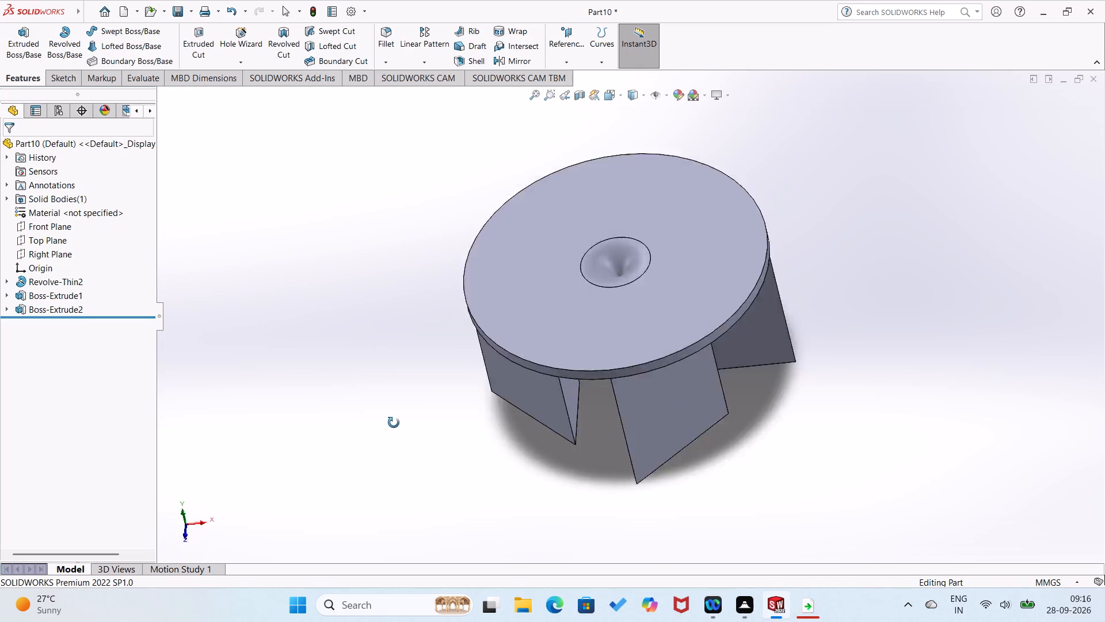
pyautogui.moveTo(394, 423); pyautogui.dragTo(378, 358, button='middle')
pyautogui.rightClick(595, 244)
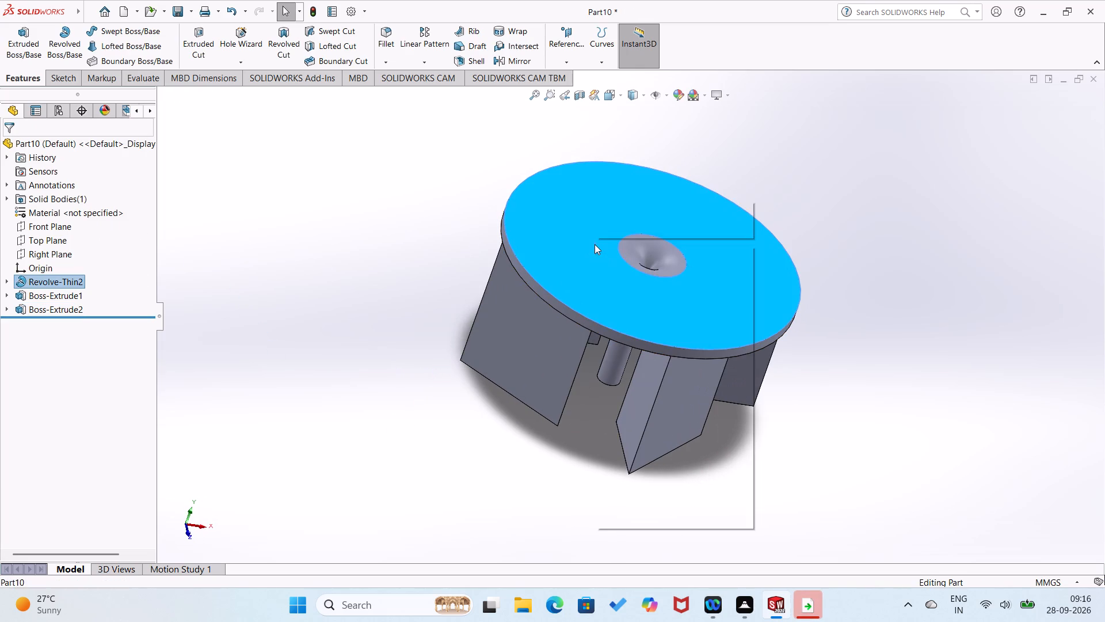
pyautogui.click(620, 230)
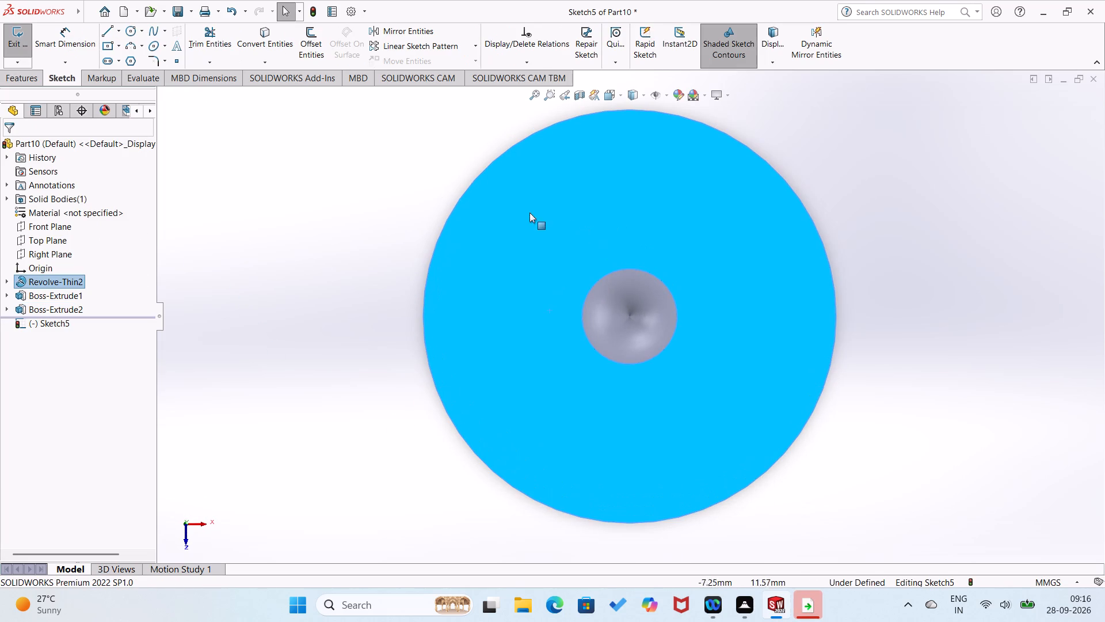
pyautogui.click(299, 149)
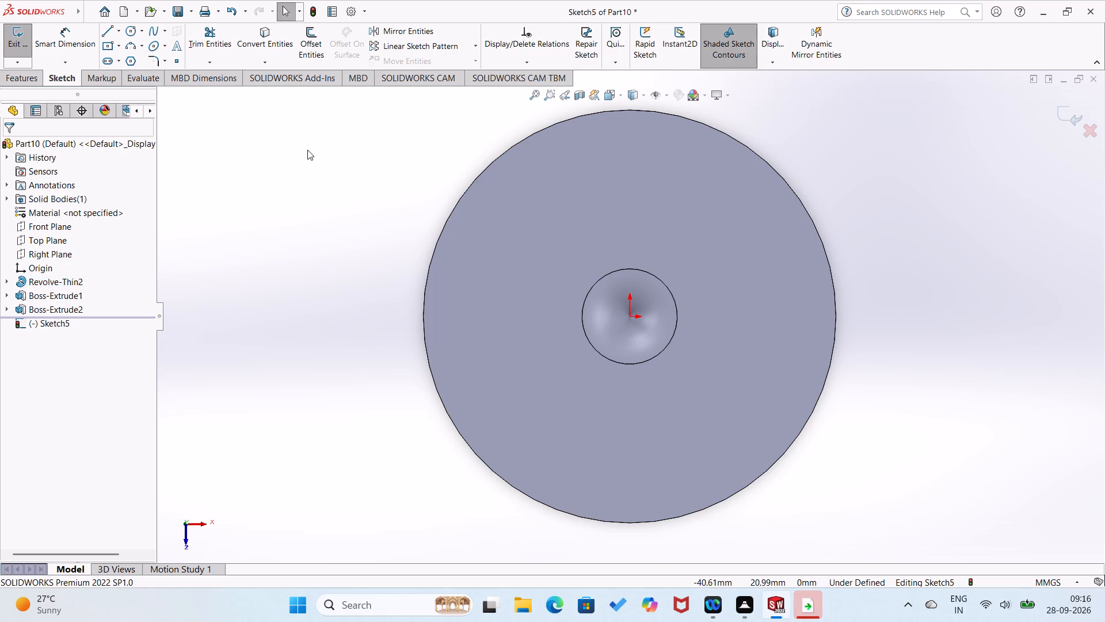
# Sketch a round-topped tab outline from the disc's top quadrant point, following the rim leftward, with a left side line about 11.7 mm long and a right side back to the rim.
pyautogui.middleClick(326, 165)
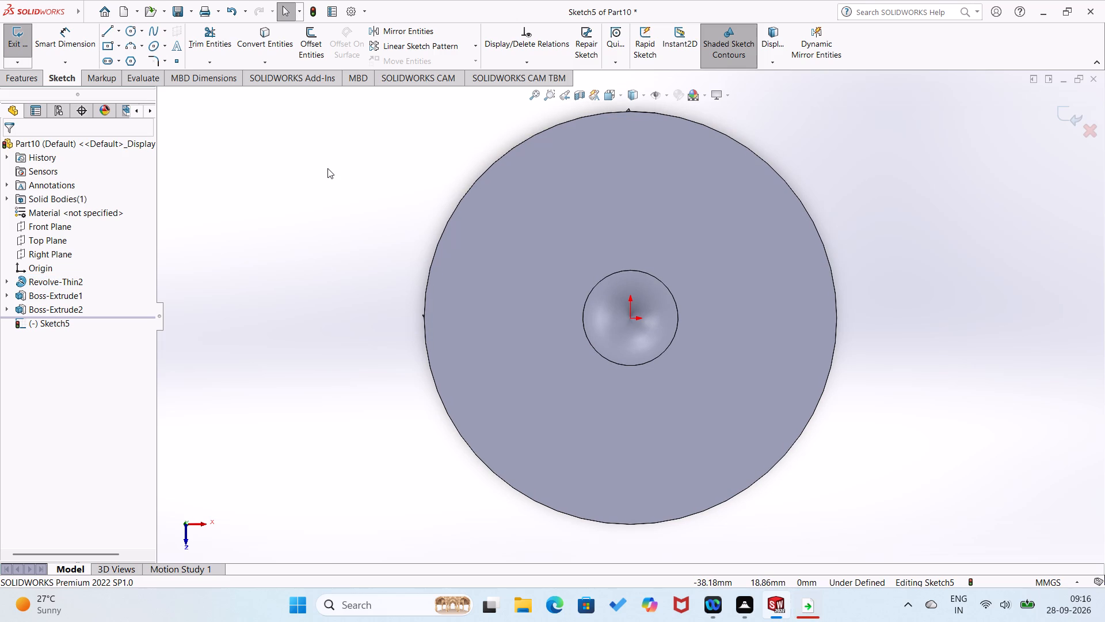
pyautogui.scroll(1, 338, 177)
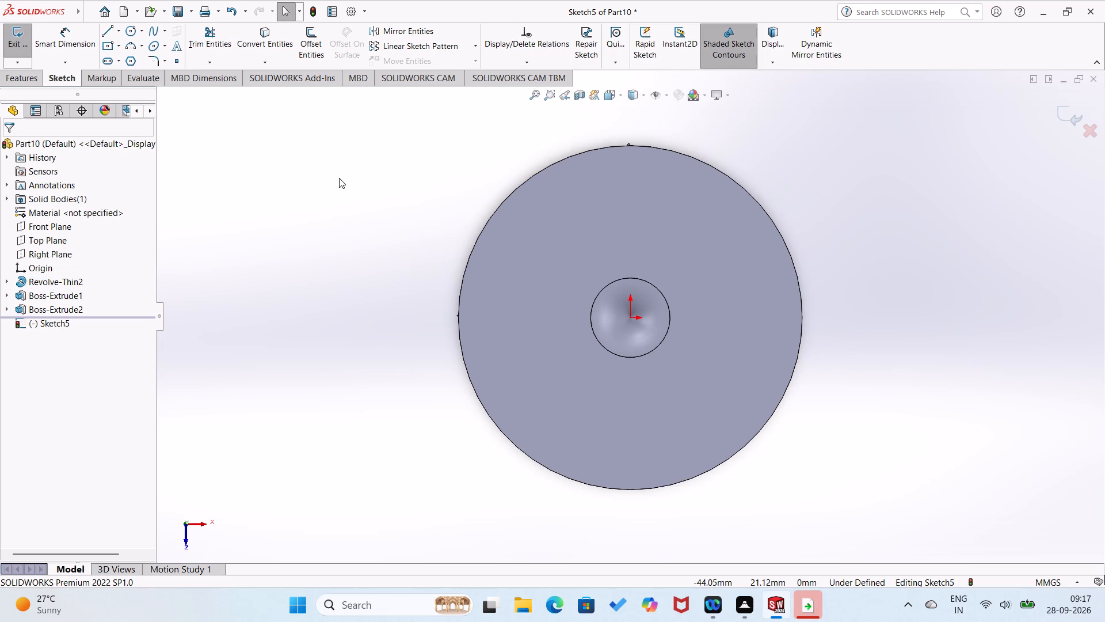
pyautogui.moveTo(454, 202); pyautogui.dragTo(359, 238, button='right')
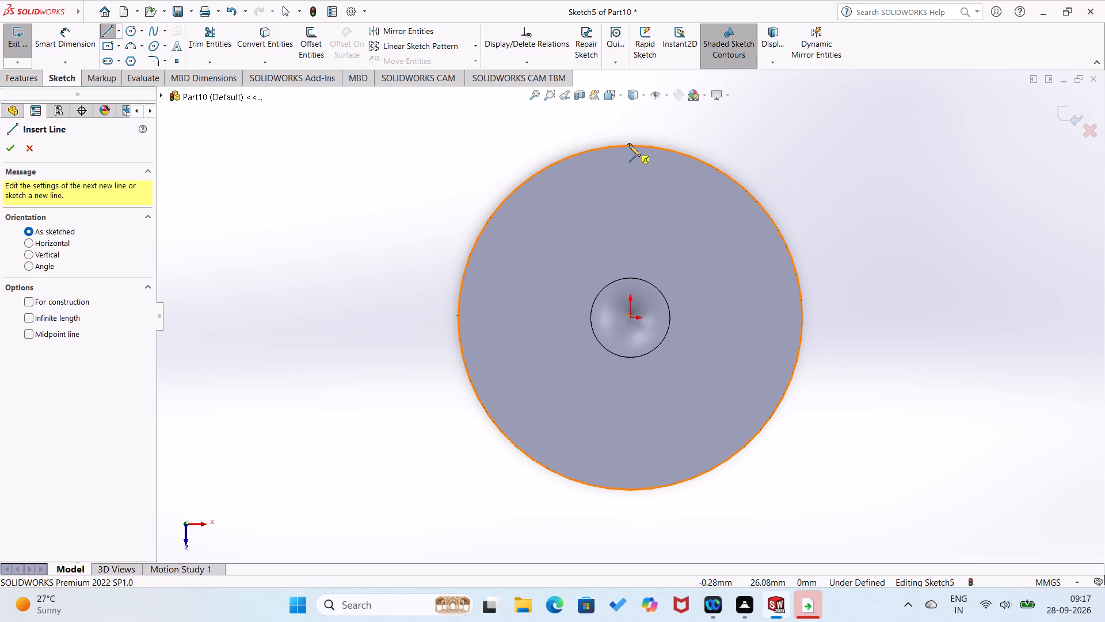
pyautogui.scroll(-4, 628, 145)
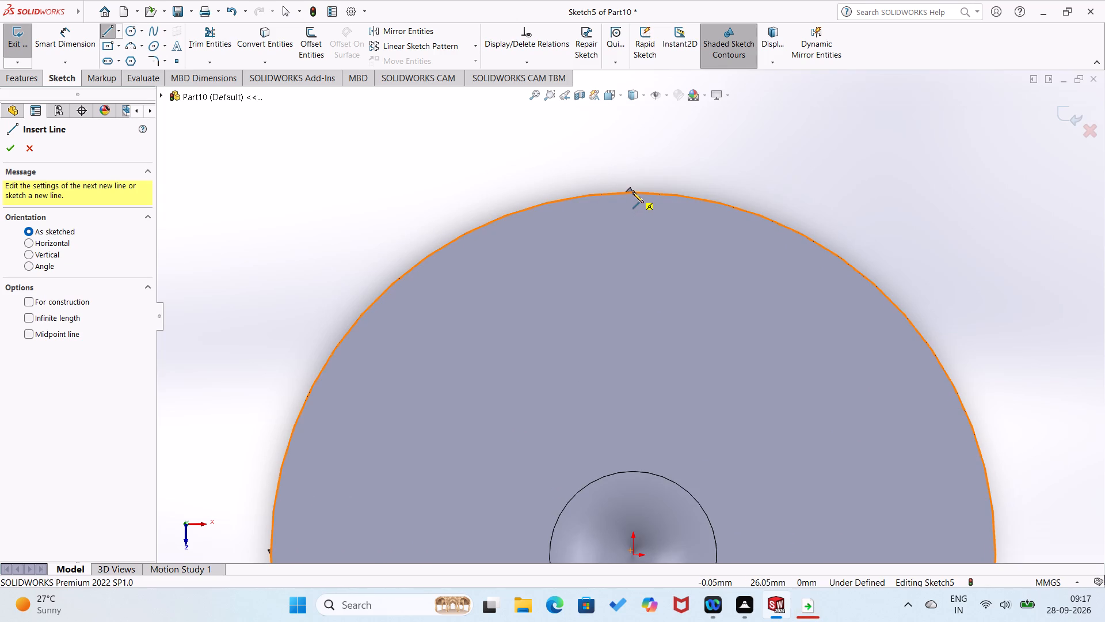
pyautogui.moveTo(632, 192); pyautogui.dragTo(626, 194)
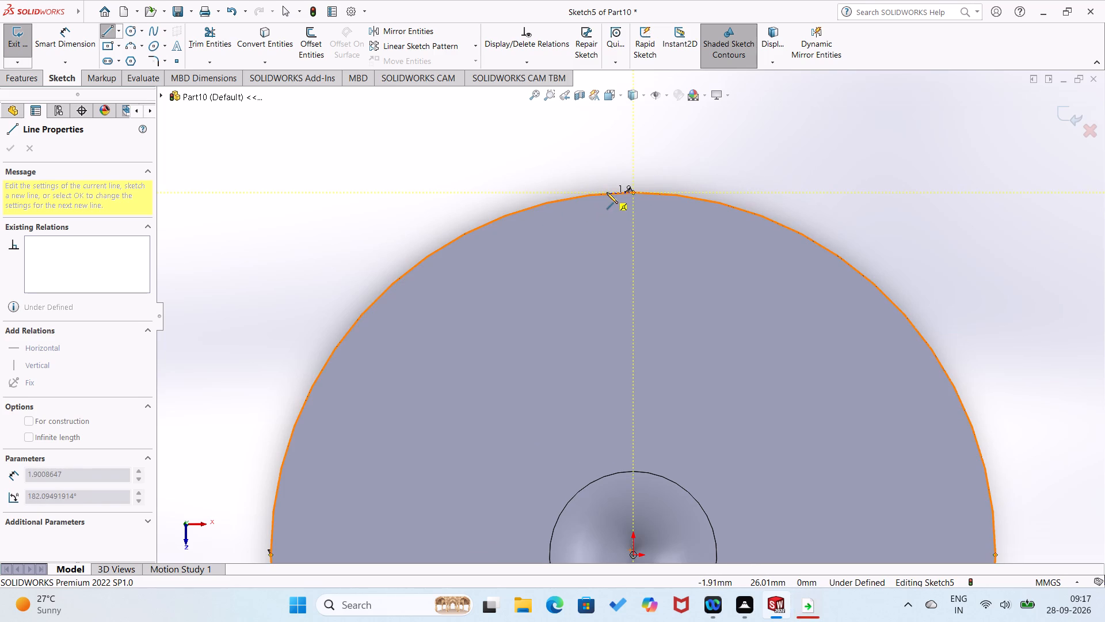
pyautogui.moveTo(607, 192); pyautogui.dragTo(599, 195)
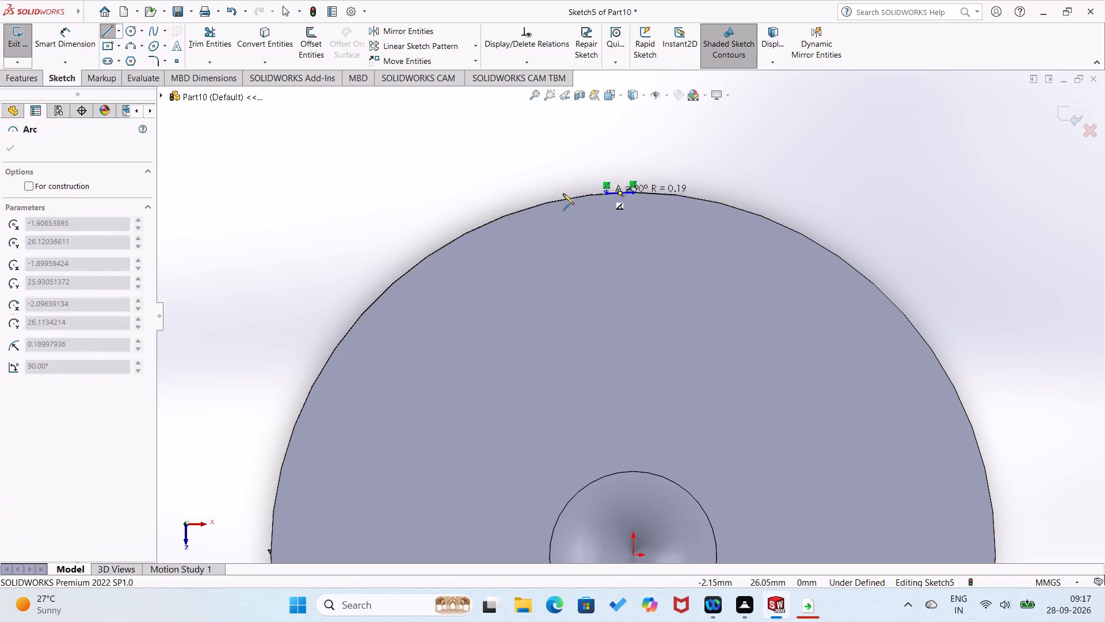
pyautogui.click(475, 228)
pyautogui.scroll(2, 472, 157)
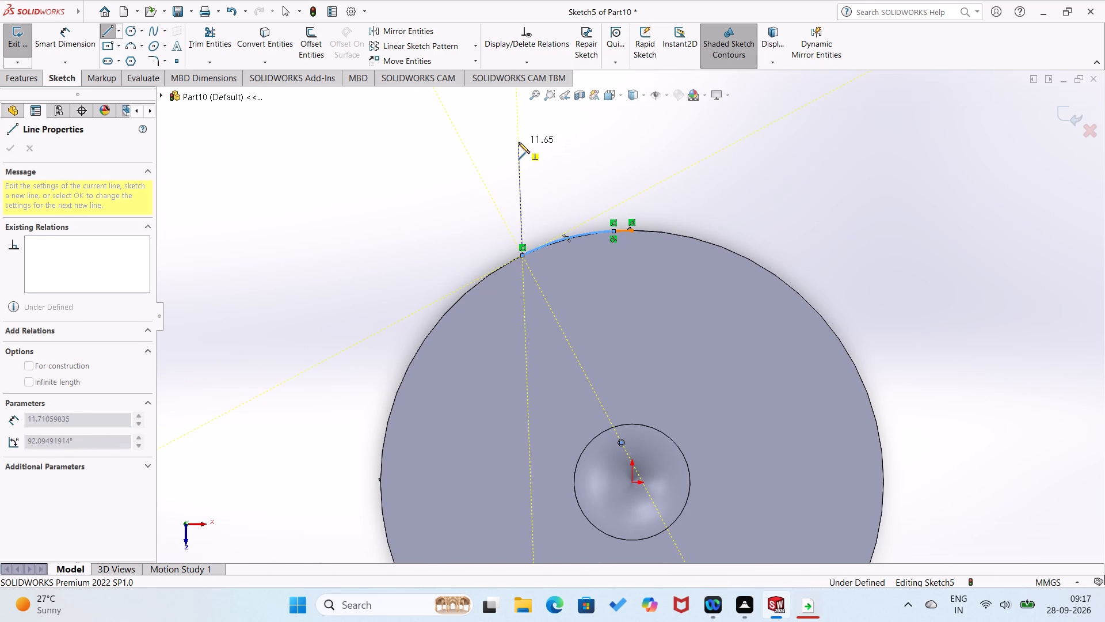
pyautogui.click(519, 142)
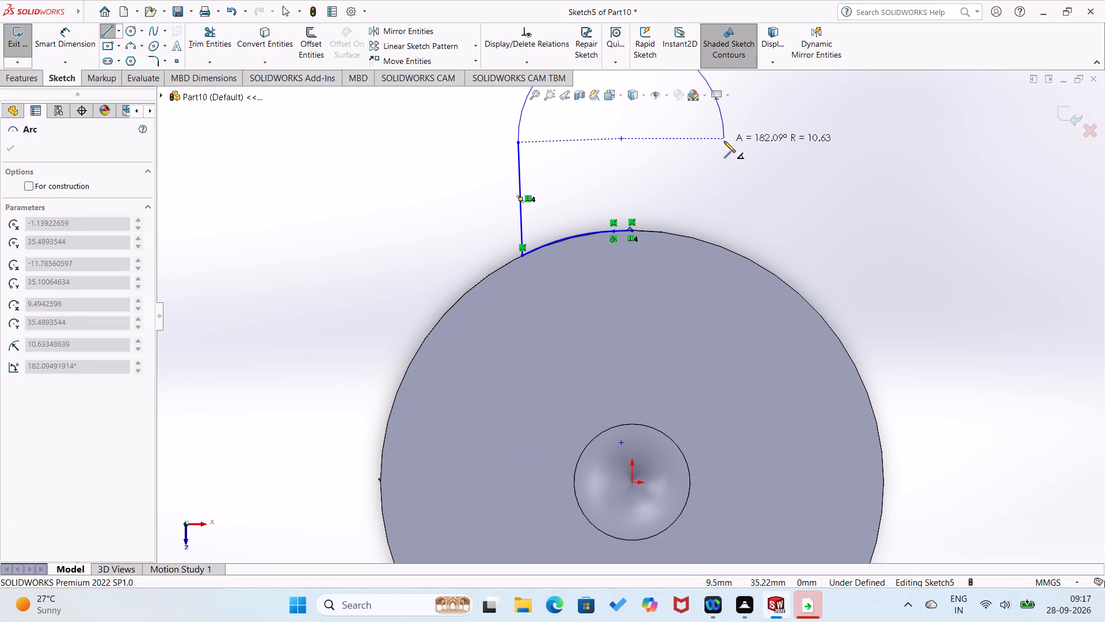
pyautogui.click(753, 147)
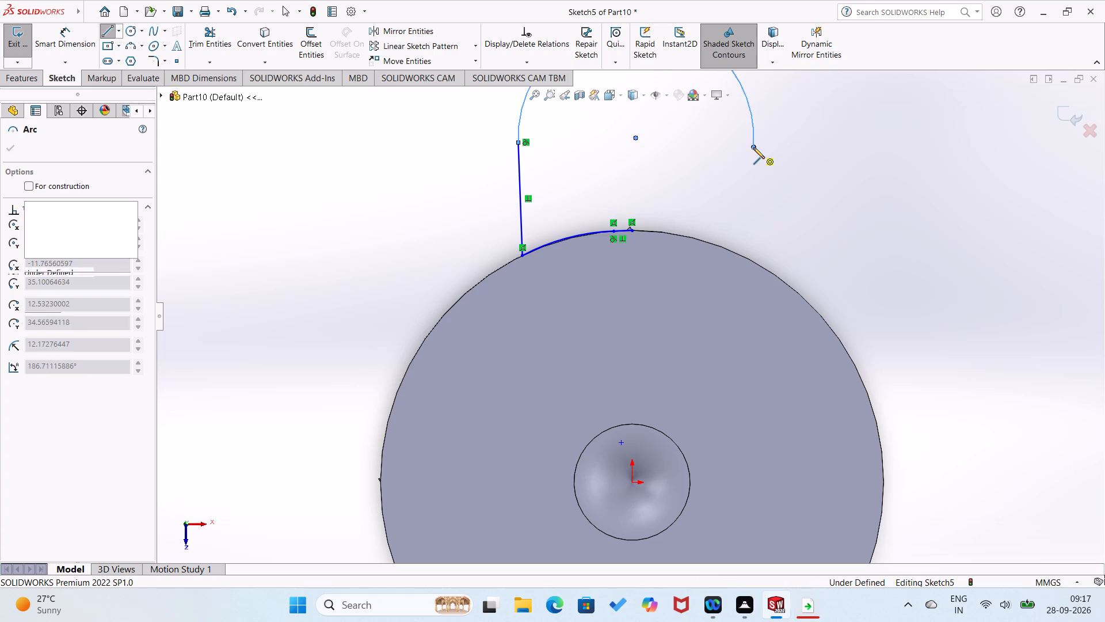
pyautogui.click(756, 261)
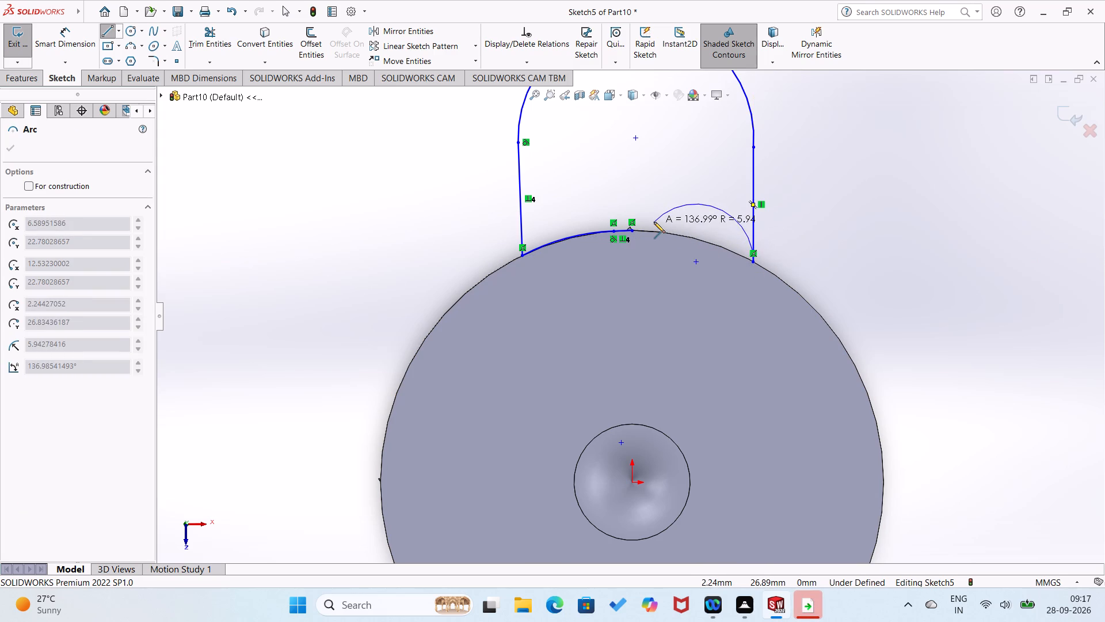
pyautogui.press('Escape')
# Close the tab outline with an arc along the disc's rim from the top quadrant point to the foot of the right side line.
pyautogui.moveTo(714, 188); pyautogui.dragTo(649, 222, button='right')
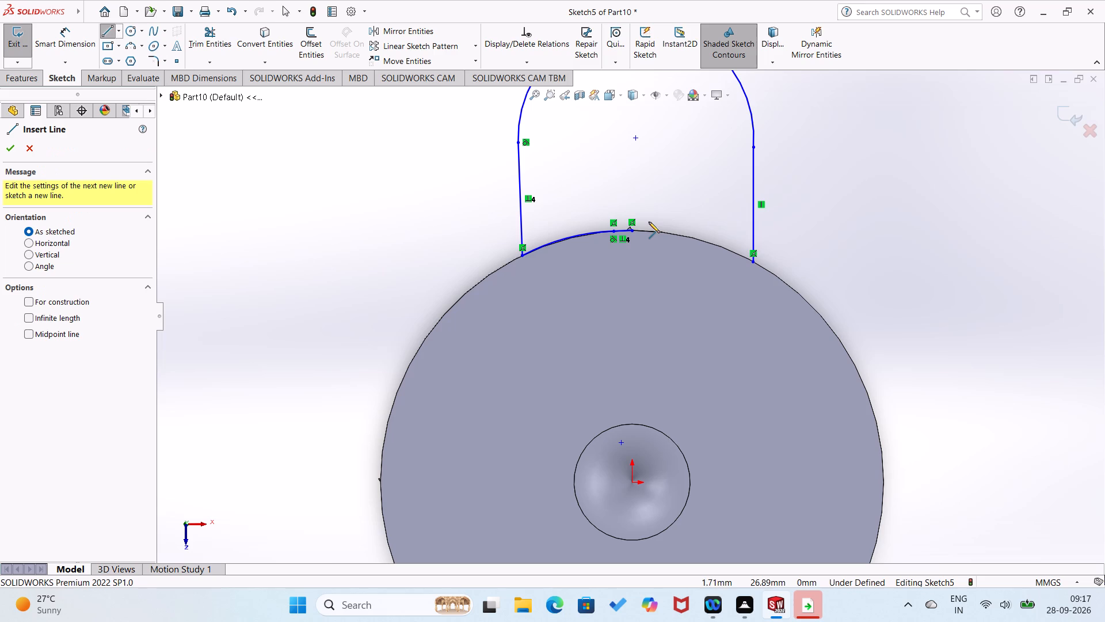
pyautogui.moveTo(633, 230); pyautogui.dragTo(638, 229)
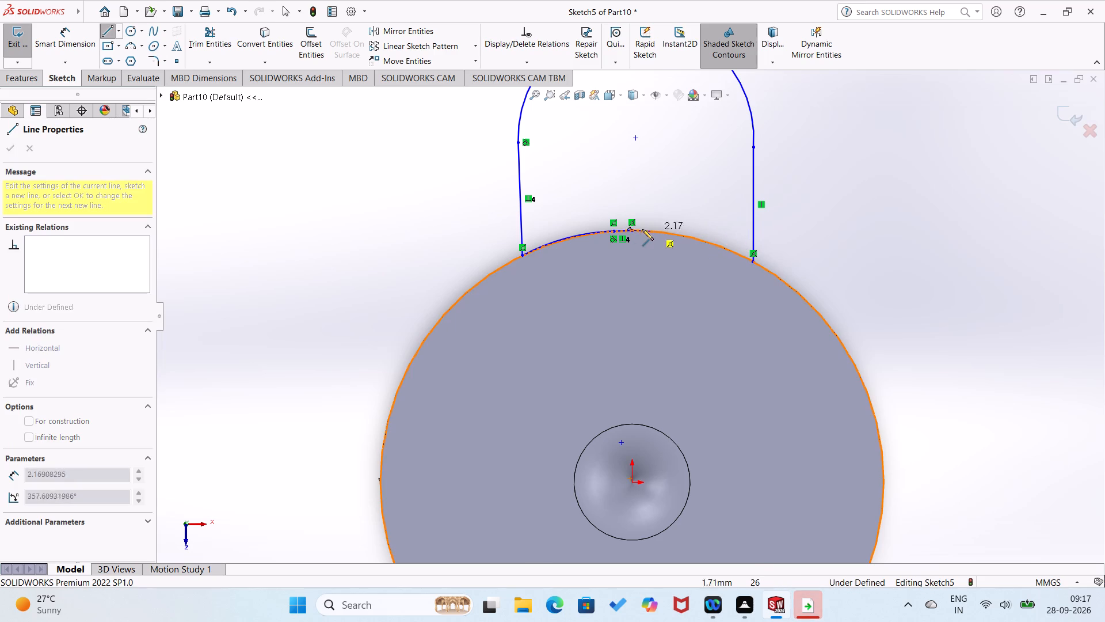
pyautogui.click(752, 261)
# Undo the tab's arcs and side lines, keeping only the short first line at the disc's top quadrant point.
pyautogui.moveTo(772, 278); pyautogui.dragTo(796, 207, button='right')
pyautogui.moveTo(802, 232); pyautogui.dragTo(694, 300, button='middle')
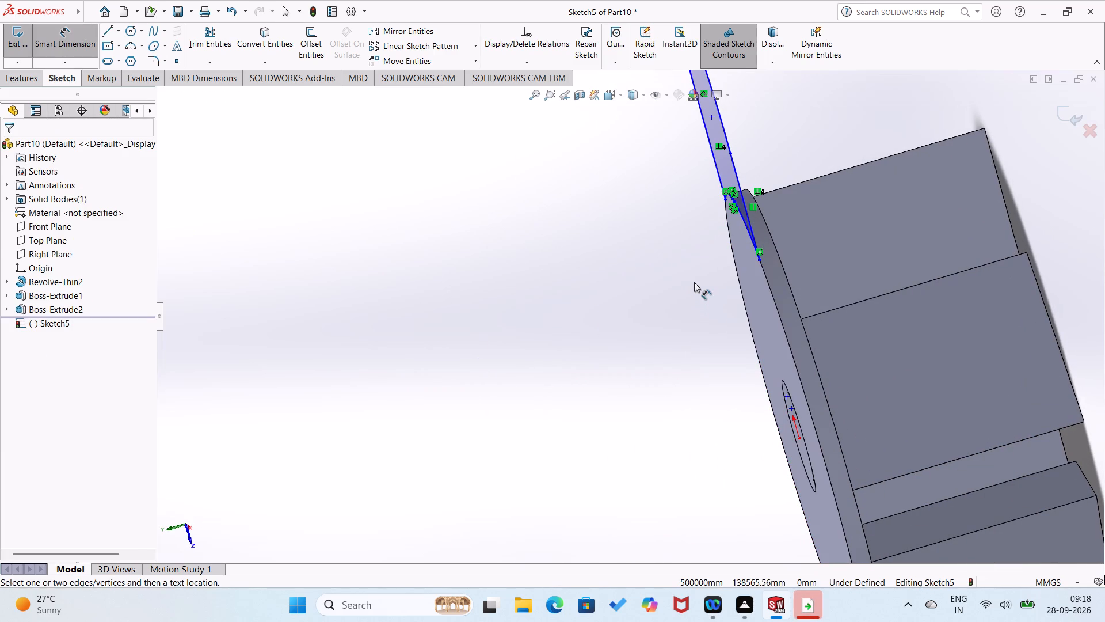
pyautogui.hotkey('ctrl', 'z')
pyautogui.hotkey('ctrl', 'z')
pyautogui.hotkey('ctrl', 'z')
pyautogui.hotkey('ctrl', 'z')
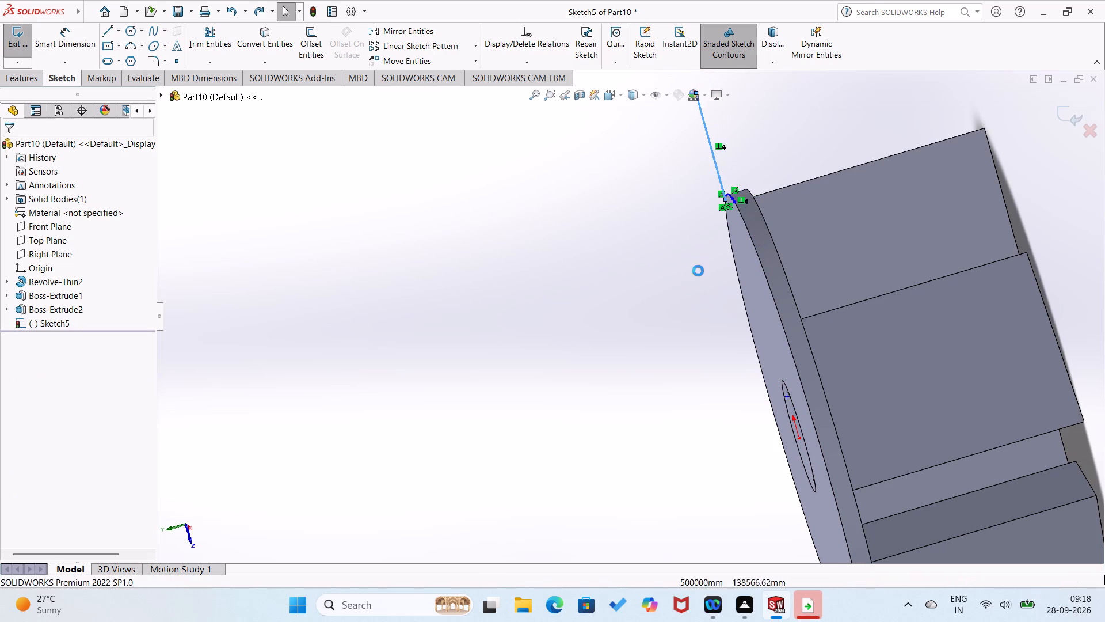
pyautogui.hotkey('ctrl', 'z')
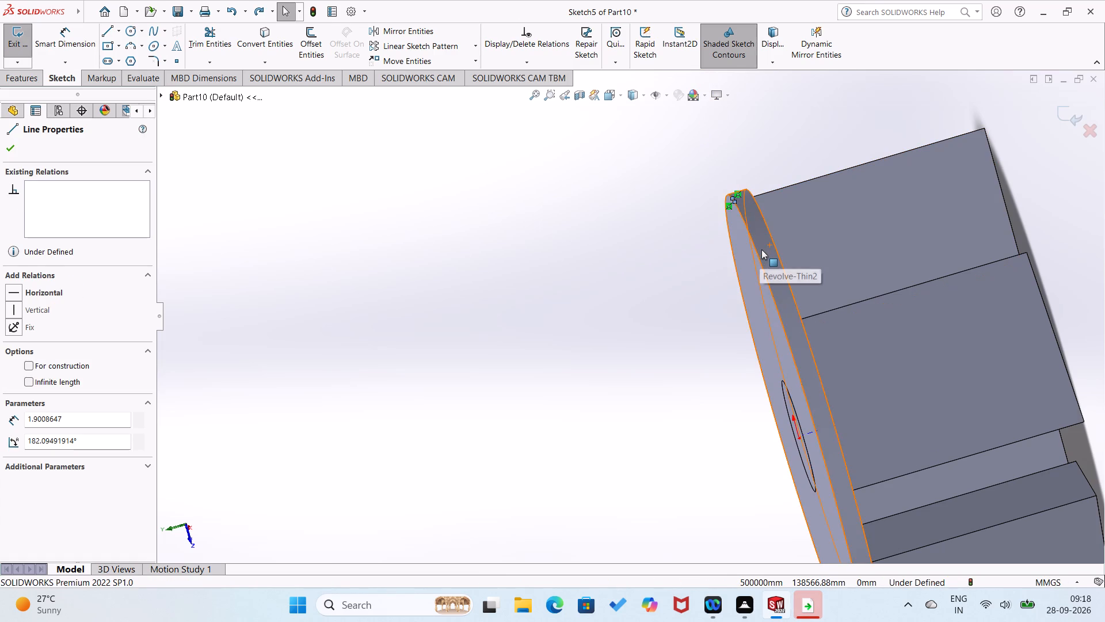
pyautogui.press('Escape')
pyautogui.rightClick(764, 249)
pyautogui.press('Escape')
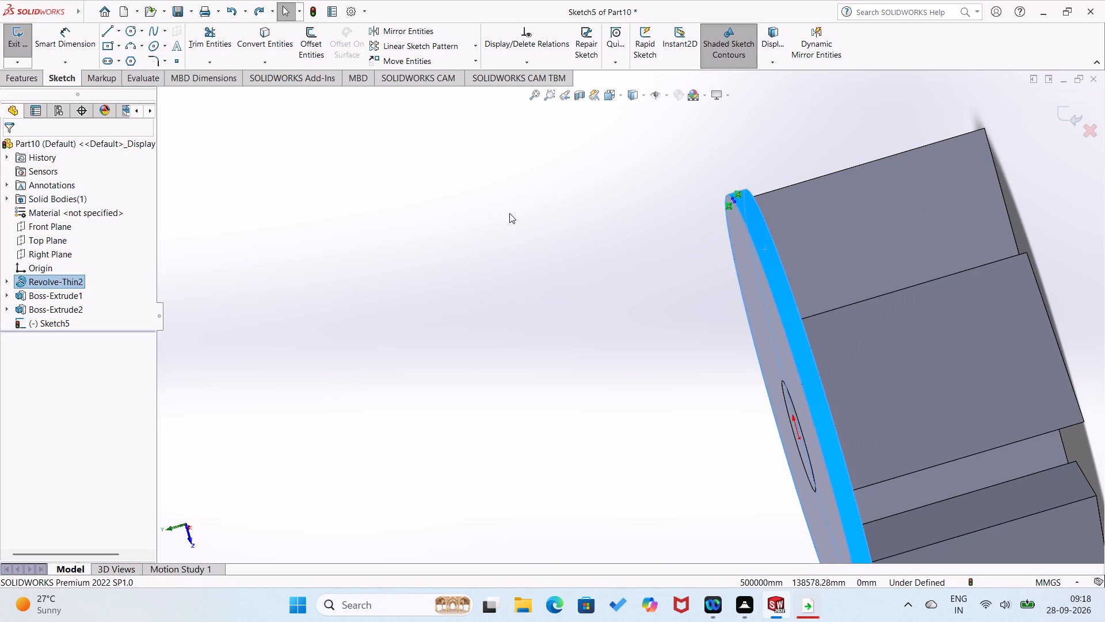
# Exit the sketch holding the short line at the disc's top quadrant point.
pyautogui.click(18, 44)
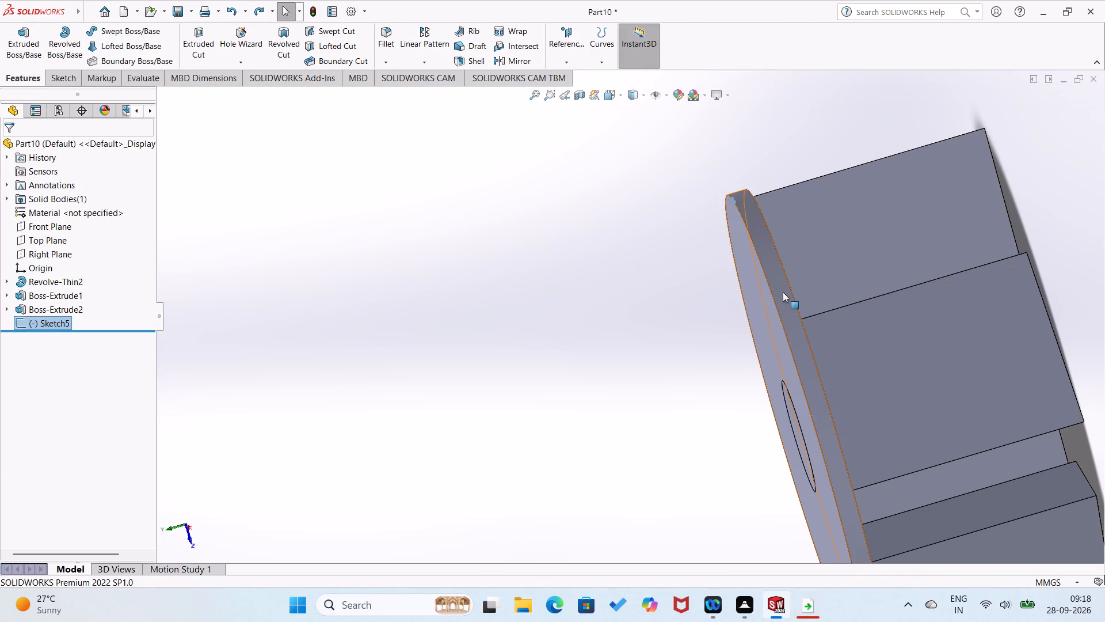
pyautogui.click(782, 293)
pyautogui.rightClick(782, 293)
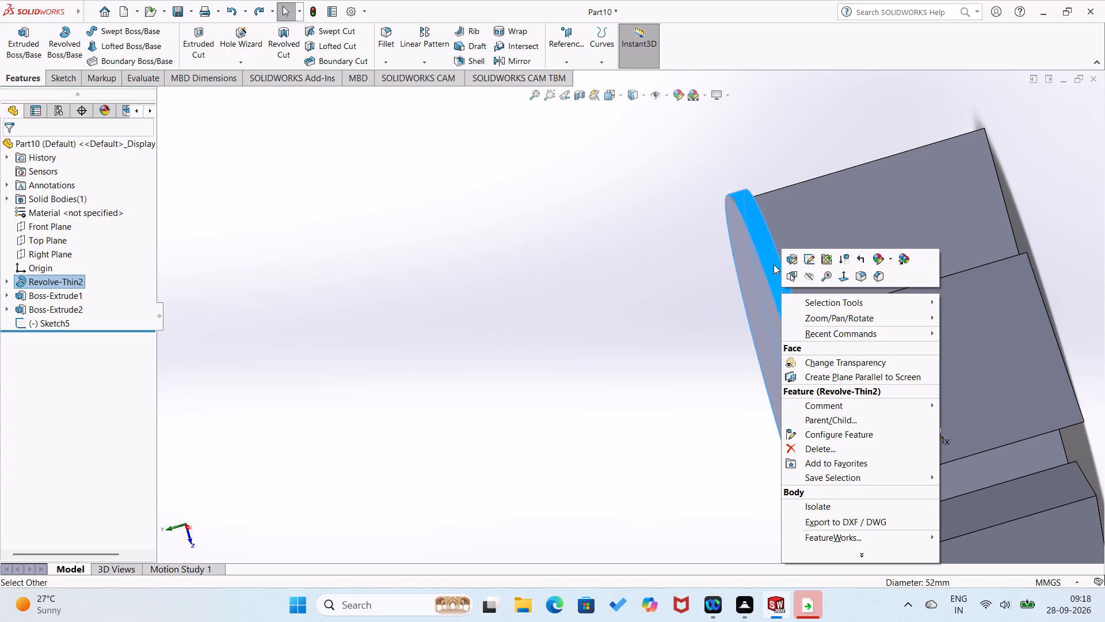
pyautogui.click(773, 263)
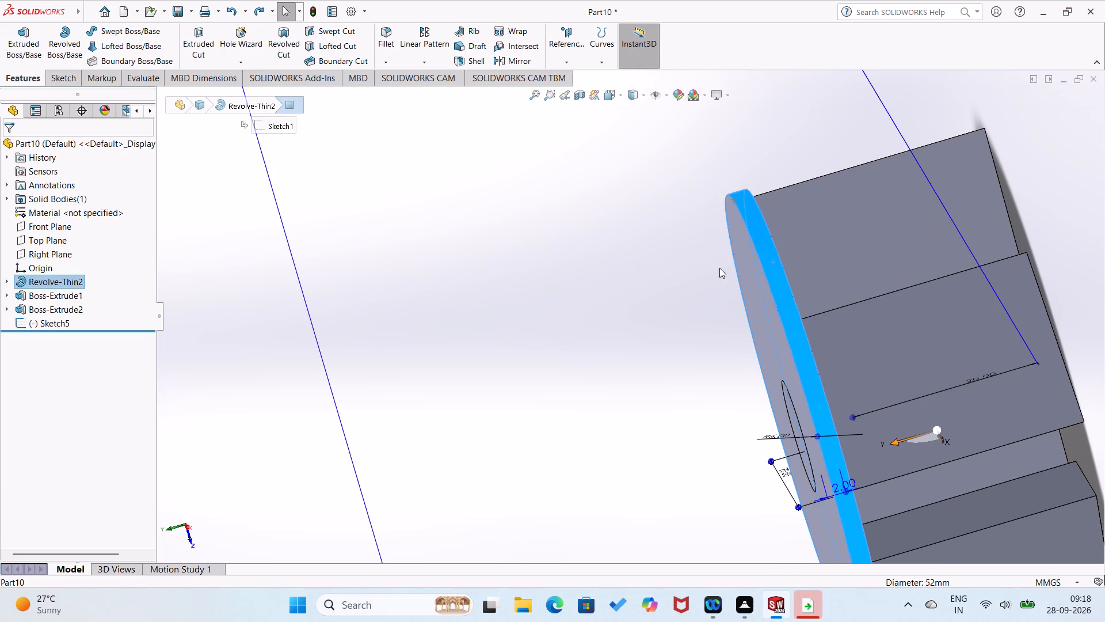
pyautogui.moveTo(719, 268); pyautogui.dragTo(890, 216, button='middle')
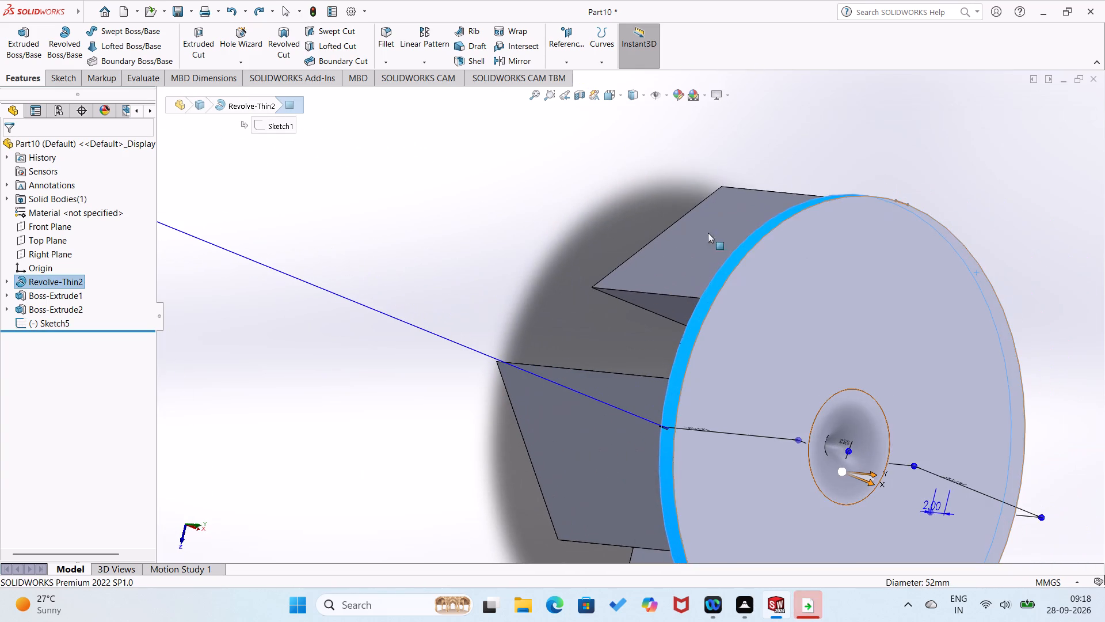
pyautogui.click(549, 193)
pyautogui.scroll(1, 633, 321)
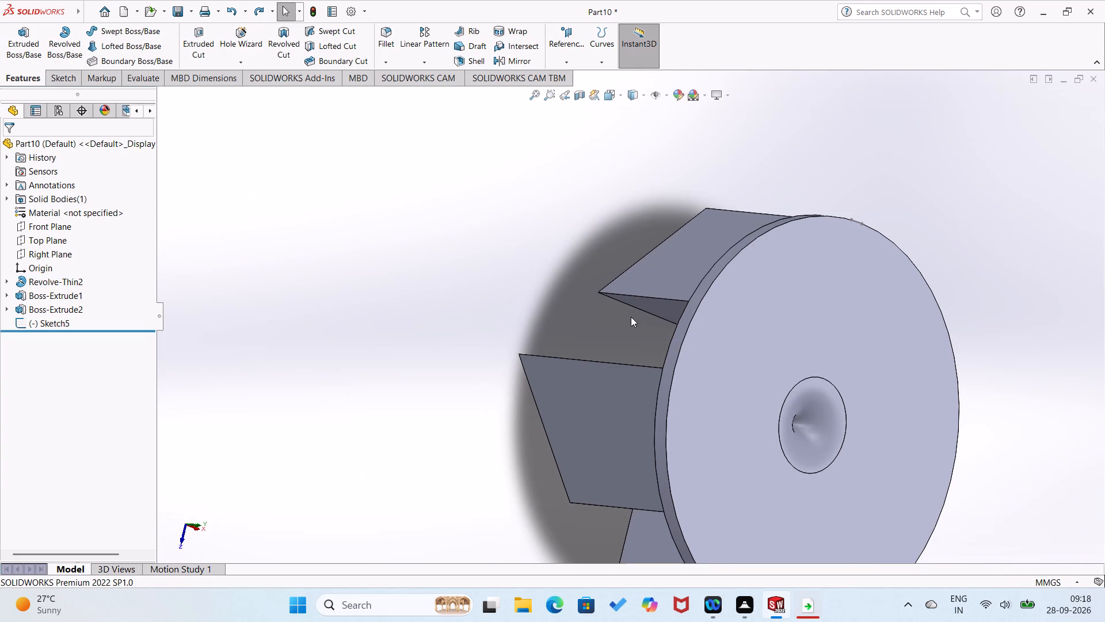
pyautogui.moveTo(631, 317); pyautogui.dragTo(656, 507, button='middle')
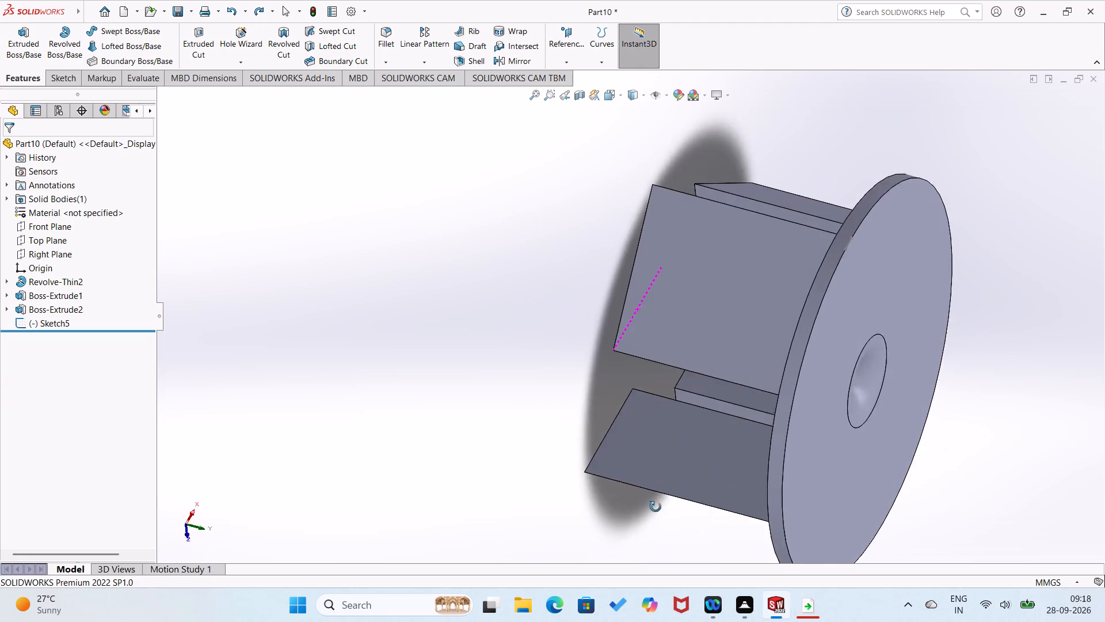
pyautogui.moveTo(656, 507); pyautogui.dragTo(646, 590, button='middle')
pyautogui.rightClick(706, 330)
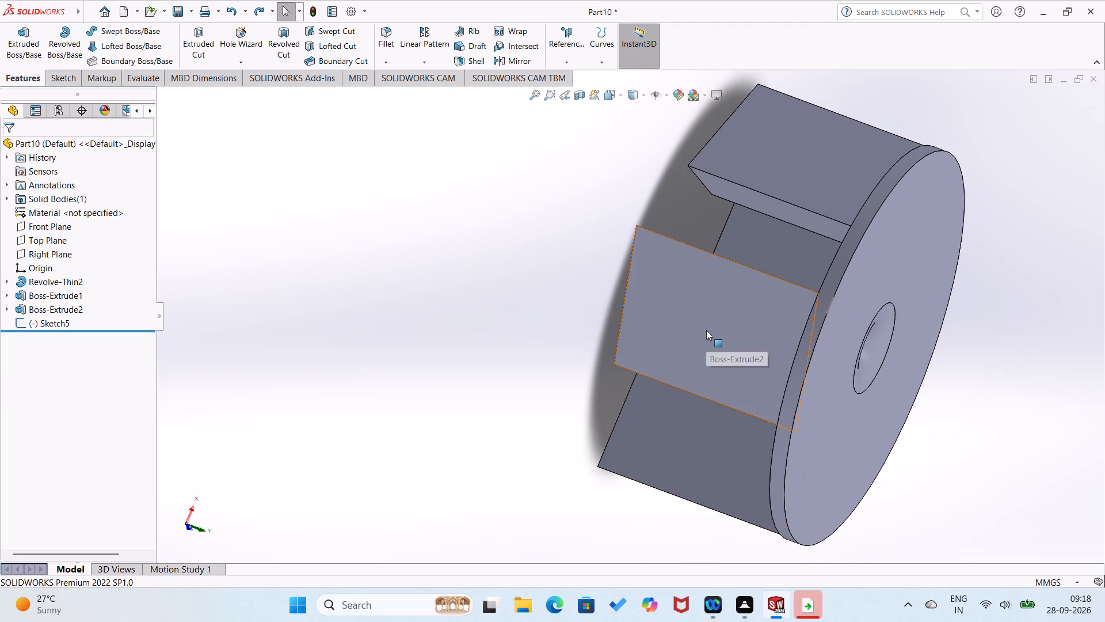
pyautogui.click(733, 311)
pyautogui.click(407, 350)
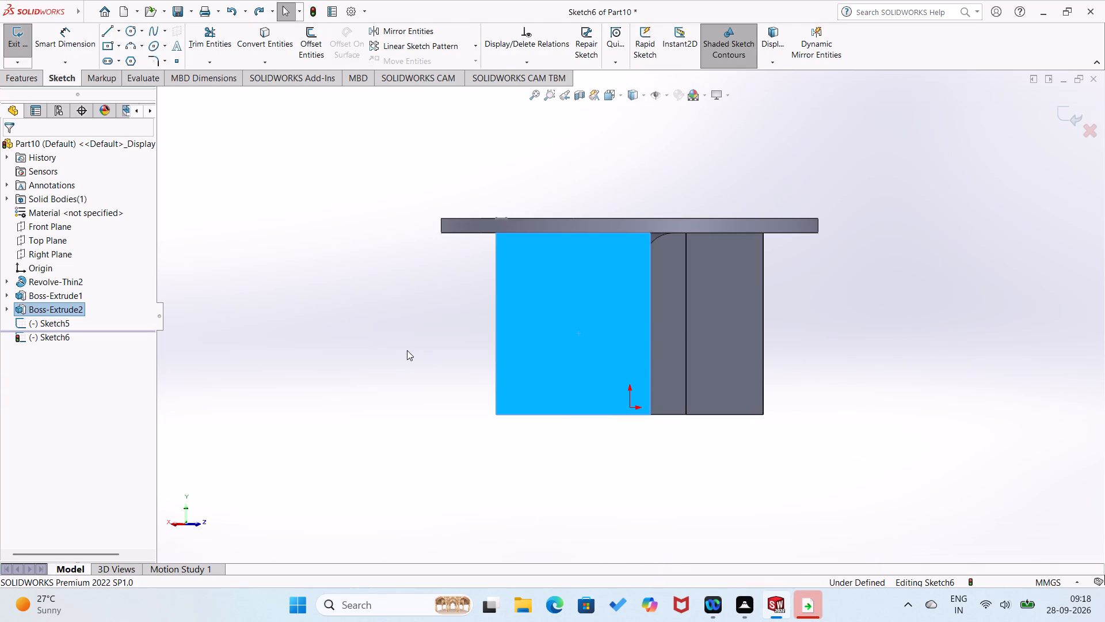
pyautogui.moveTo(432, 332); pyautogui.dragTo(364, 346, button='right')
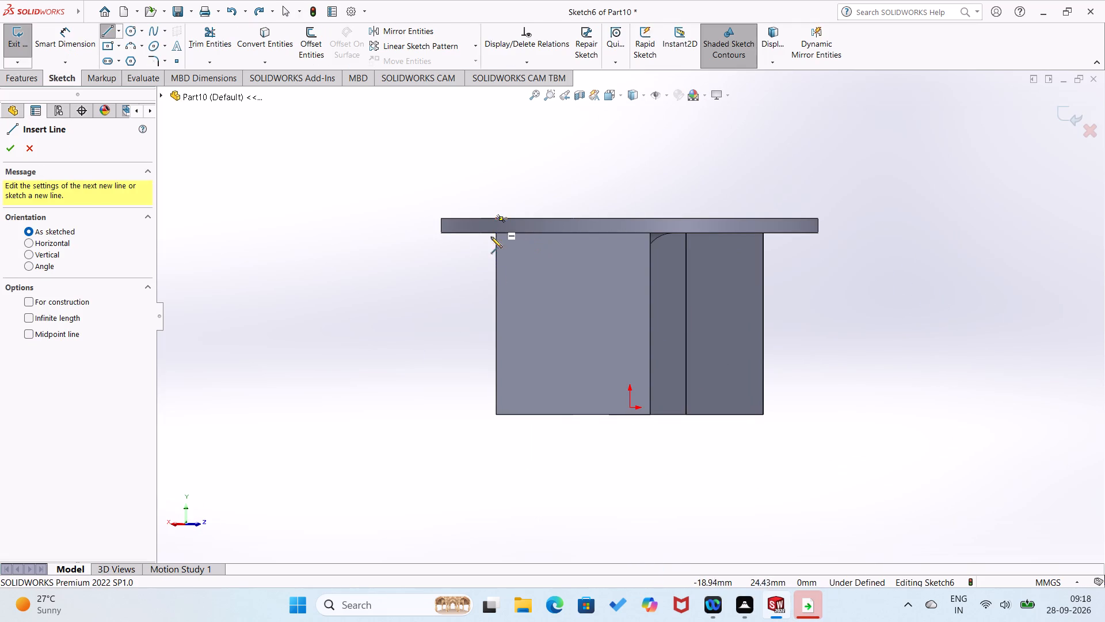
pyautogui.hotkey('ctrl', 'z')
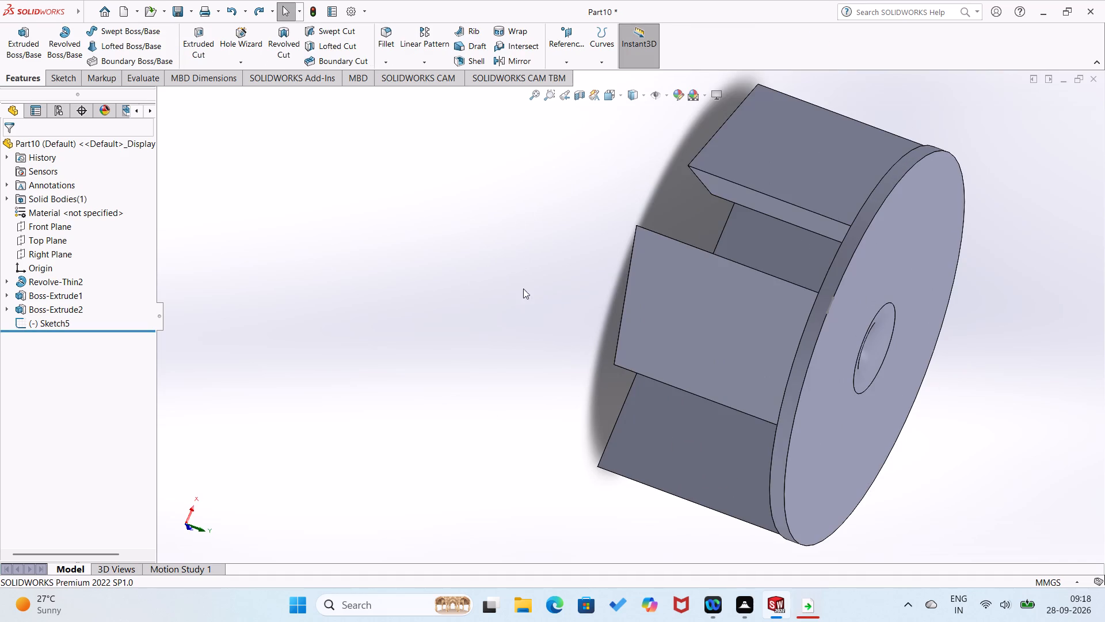
# Open a new sketch on the flat outer face of the leg nearest the short rim line.
pyautogui.rightClick(691, 298)
pyautogui.click(719, 282)
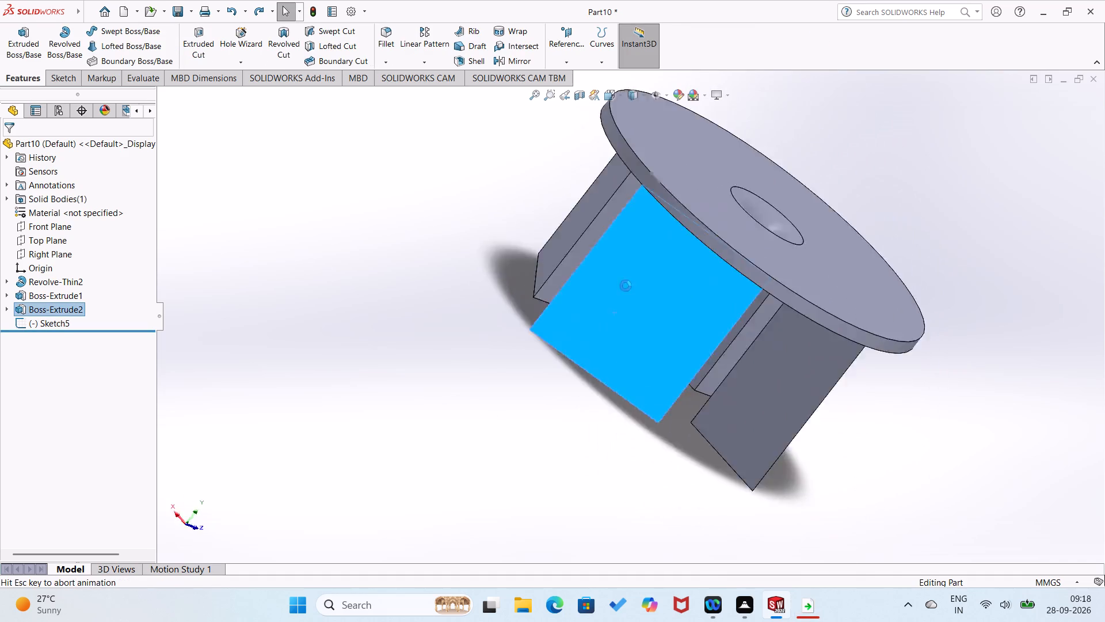
pyautogui.click(439, 315)
# Sketch a closed round-topped tab outline from the leg's upper corner, with vertical sides about 17.8 mm high and a base about 20.8 mm wide.
pyautogui.moveTo(444, 310); pyautogui.dragTo(327, 324, button='right')
pyautogui.click(497, 233)
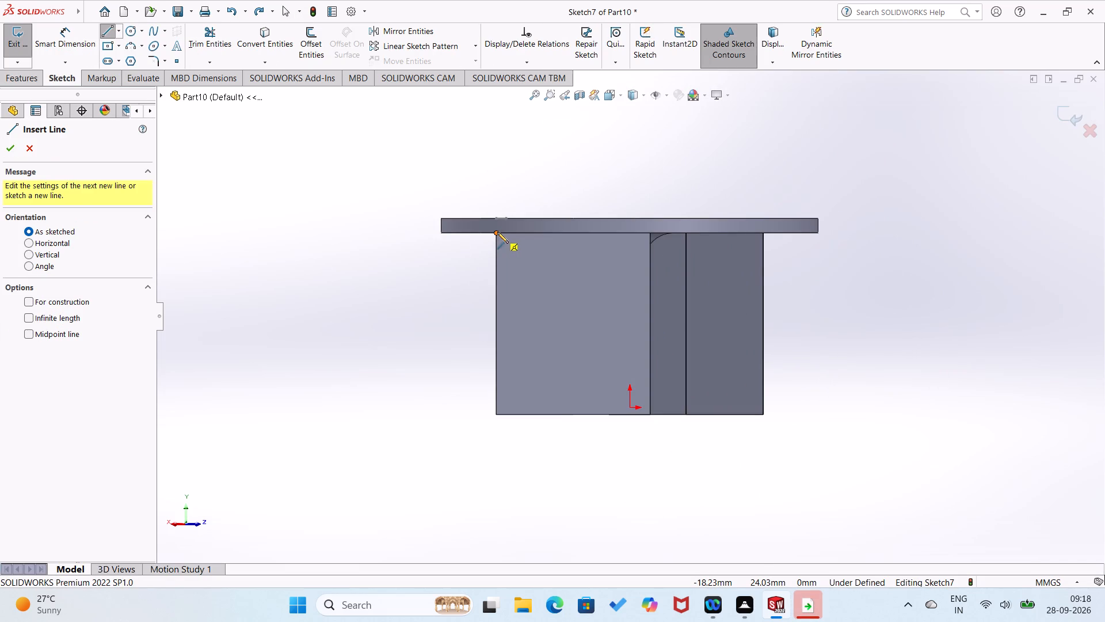
pyautogui.scroll(1, 499, 136)
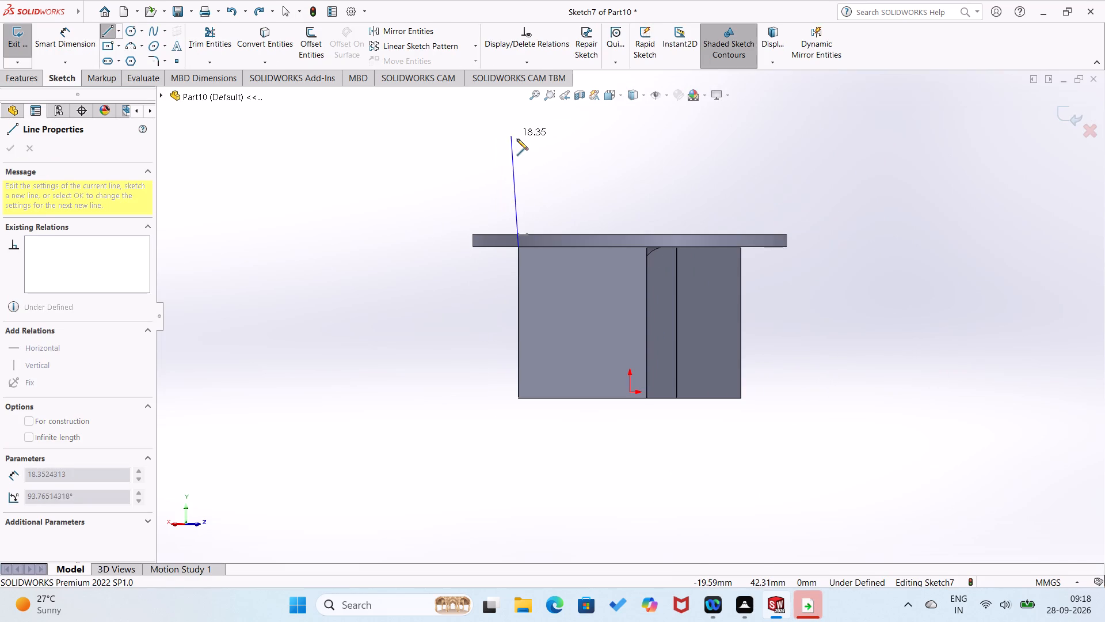
pyautogui.click(517, 139)
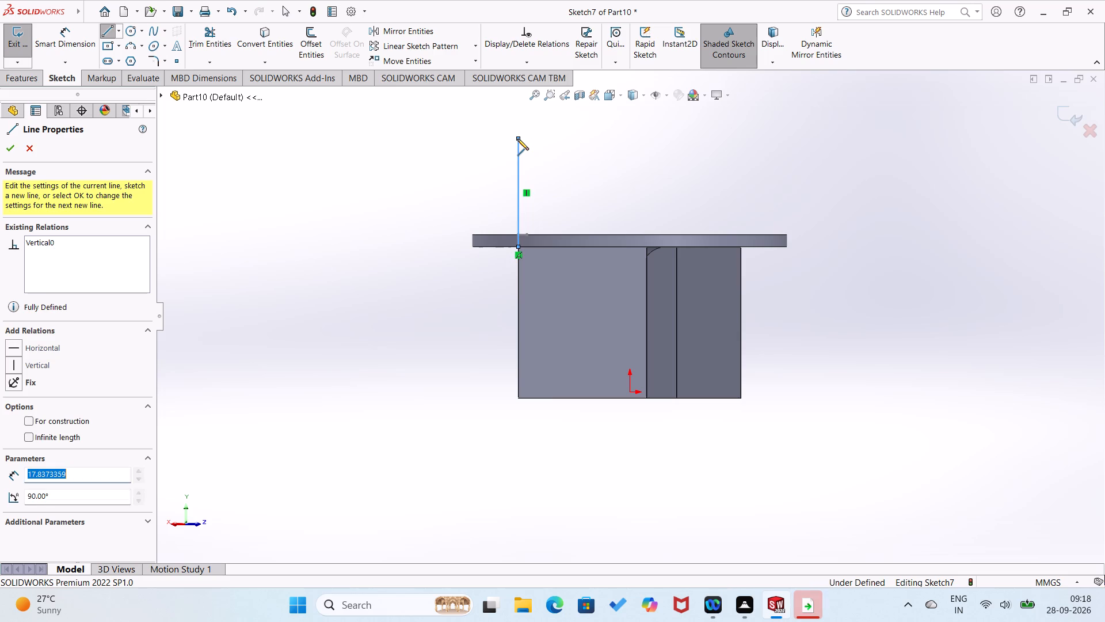
pyautogui.scroll(1, 517, 139)
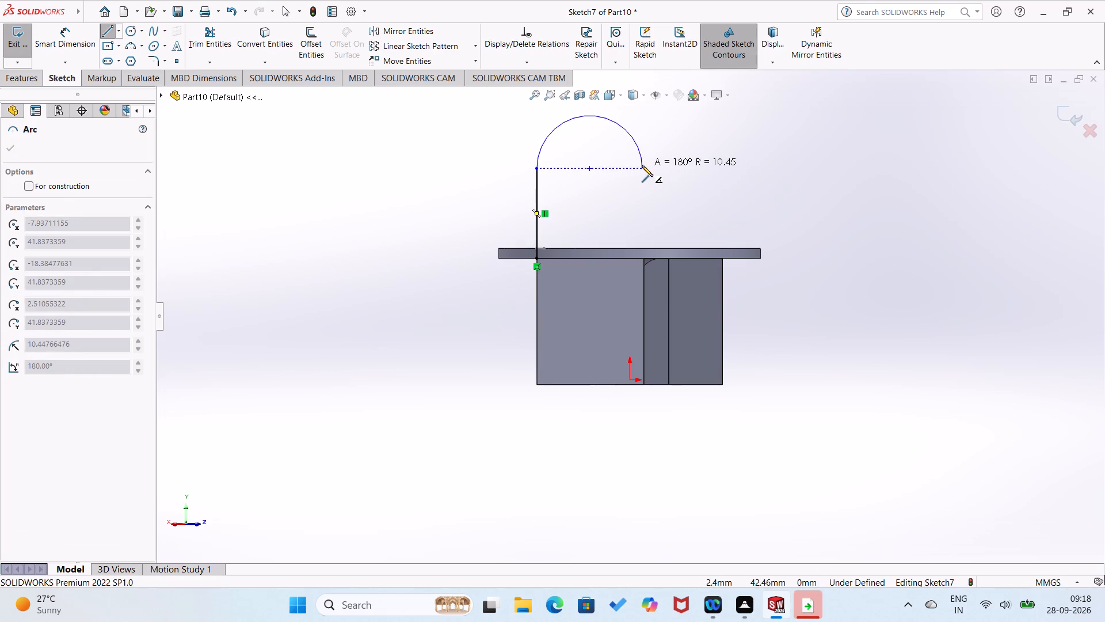
pyautogui.click(642, 165)
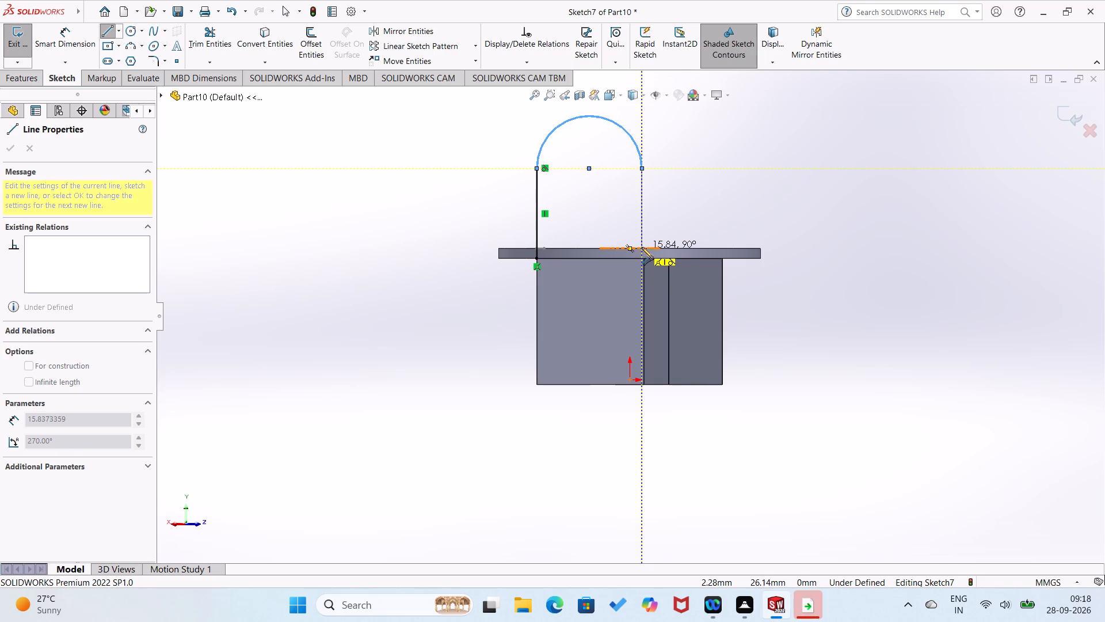
pyautogui.click(643, 257)
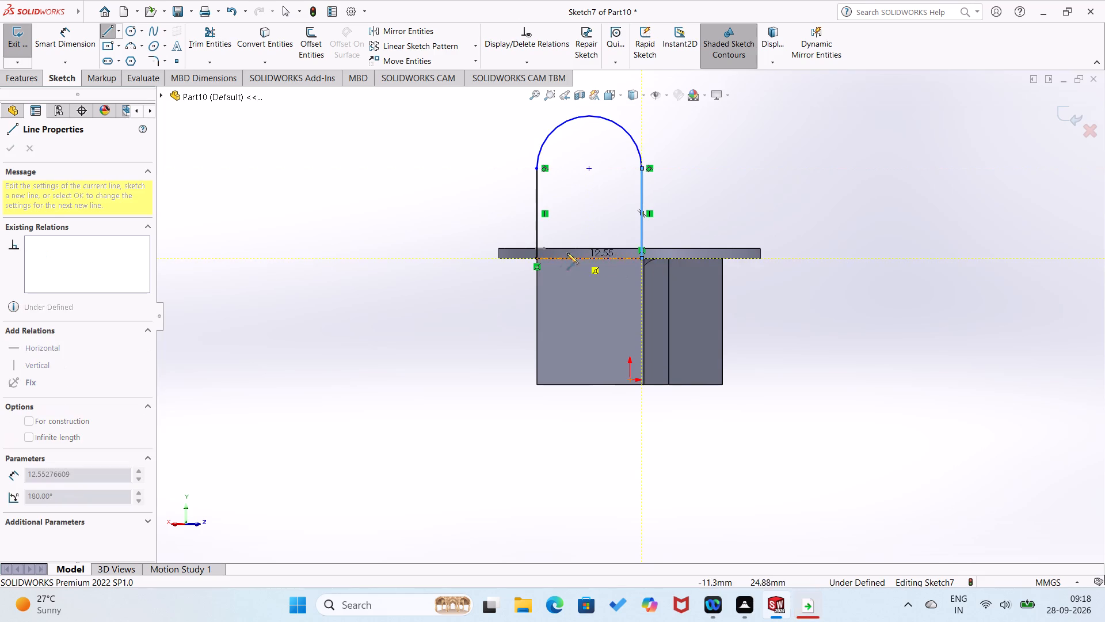
pyautogui.click(536, 258)
pyautogui.scroll(1, 470, 251)
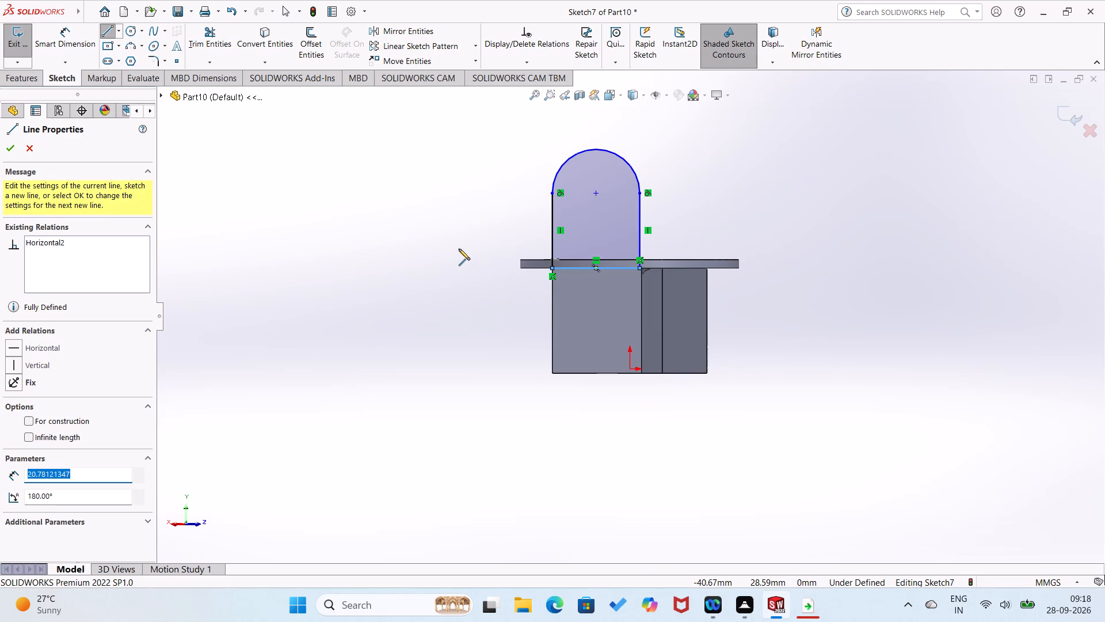
# Dimension the tab outline's left side line to 15 mm.
pyautogui.moveTo(456, 249); pyautogui.dragTo(488, 136, button='right')
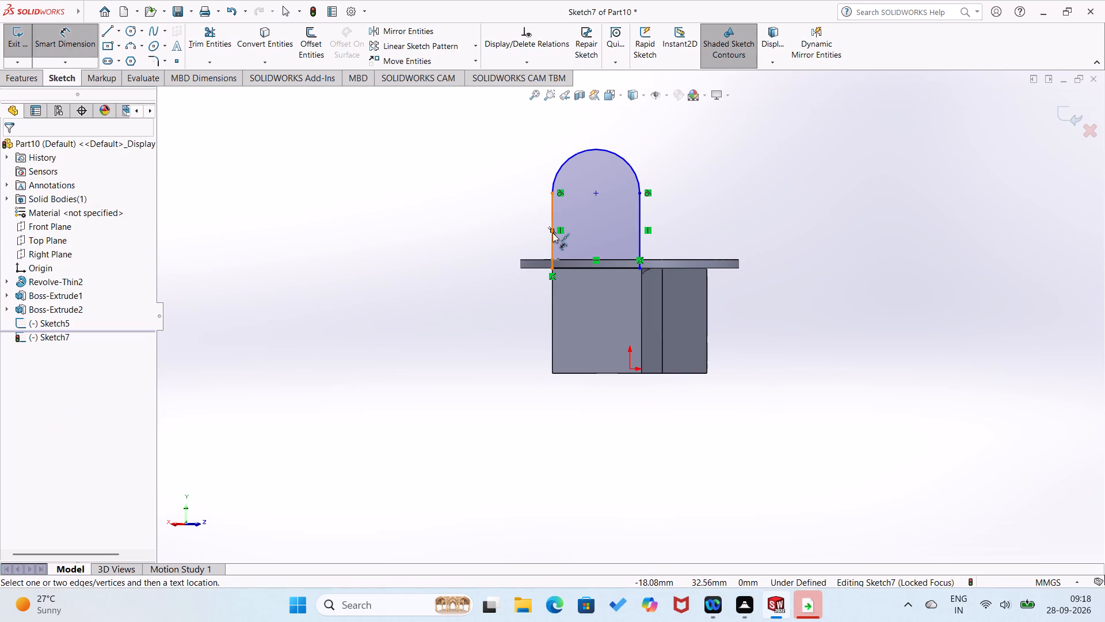
pyautogui.click(552, 233)
pyautogui.press('Escape')
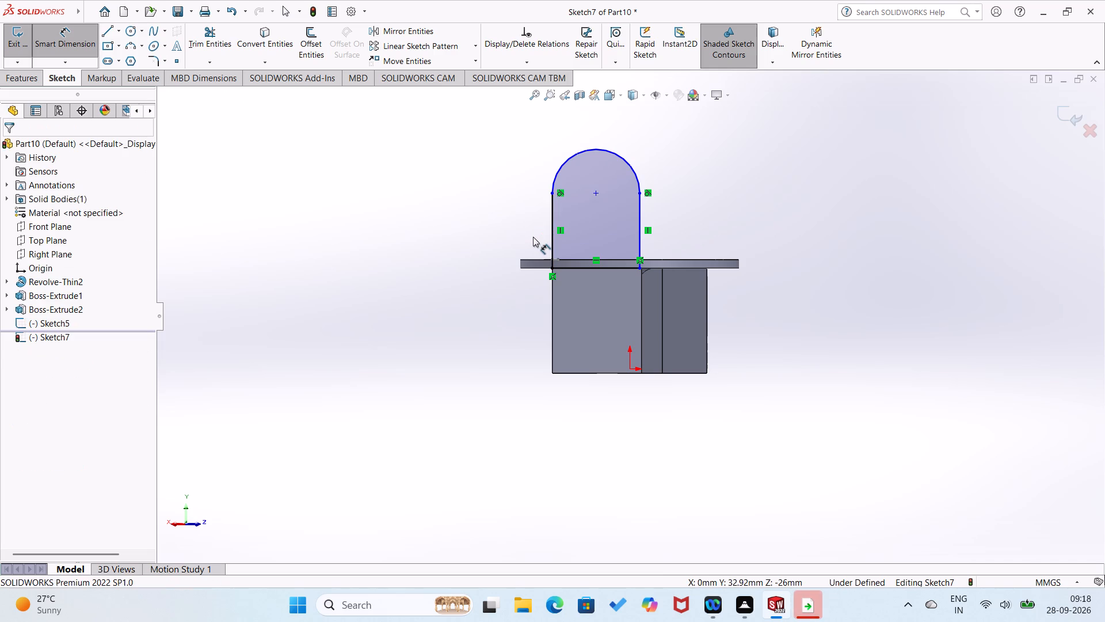
pyautogui.moveTo(533, 237); pyautogui.dragTo(534, 207, button='right')
pyautogui.click(551, 245)
pyautogui.click(539, 240)
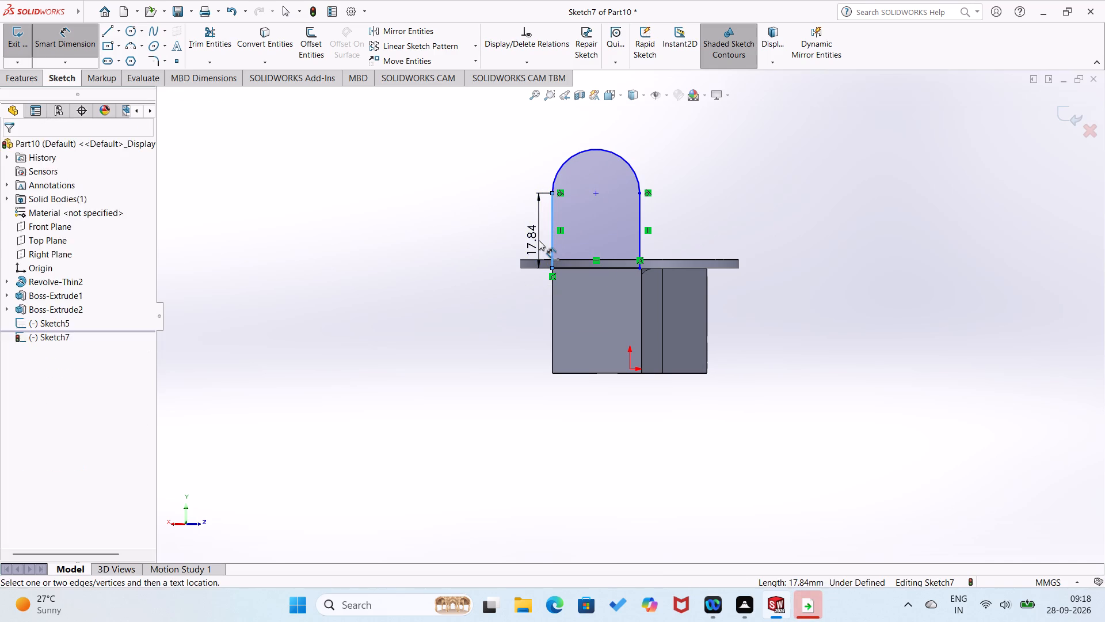
pyautogui.press('1')
pyautogui.press('5')
pyautogui.press('Return')
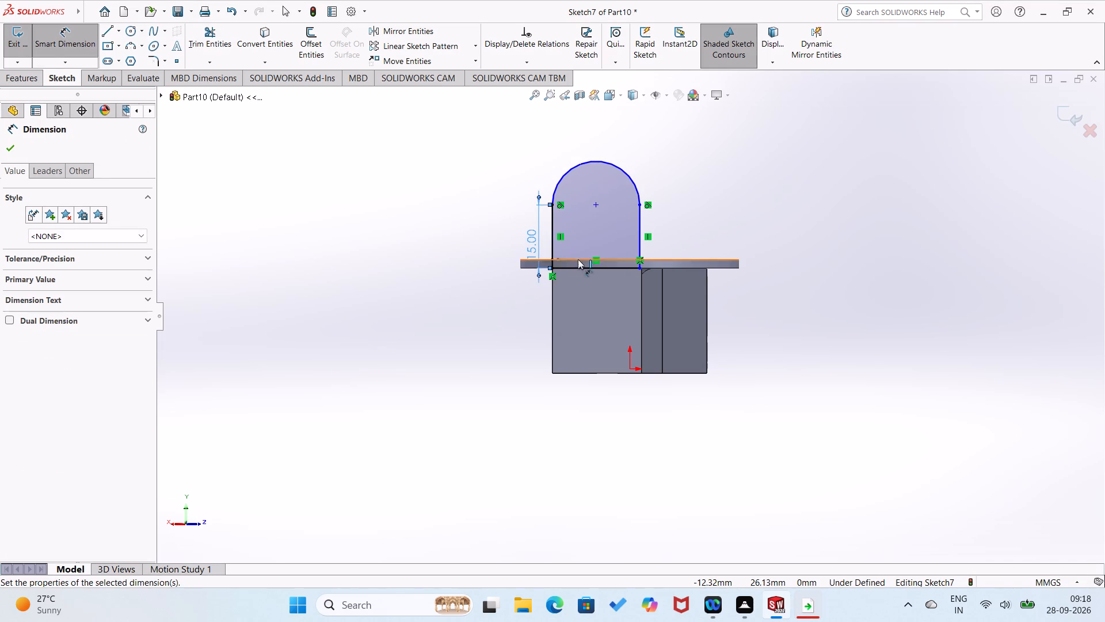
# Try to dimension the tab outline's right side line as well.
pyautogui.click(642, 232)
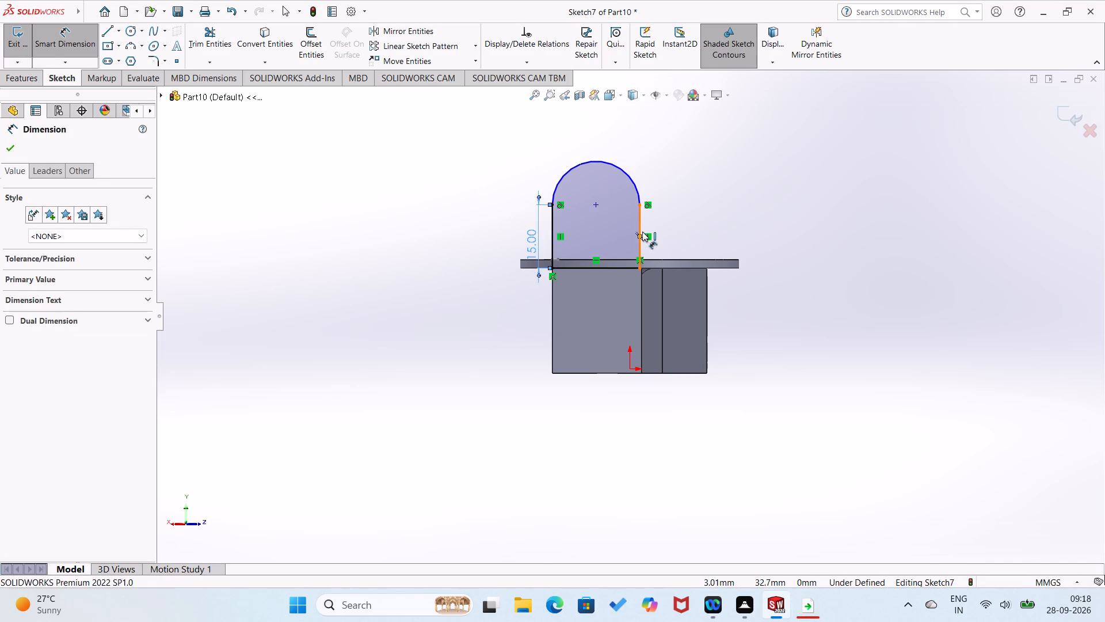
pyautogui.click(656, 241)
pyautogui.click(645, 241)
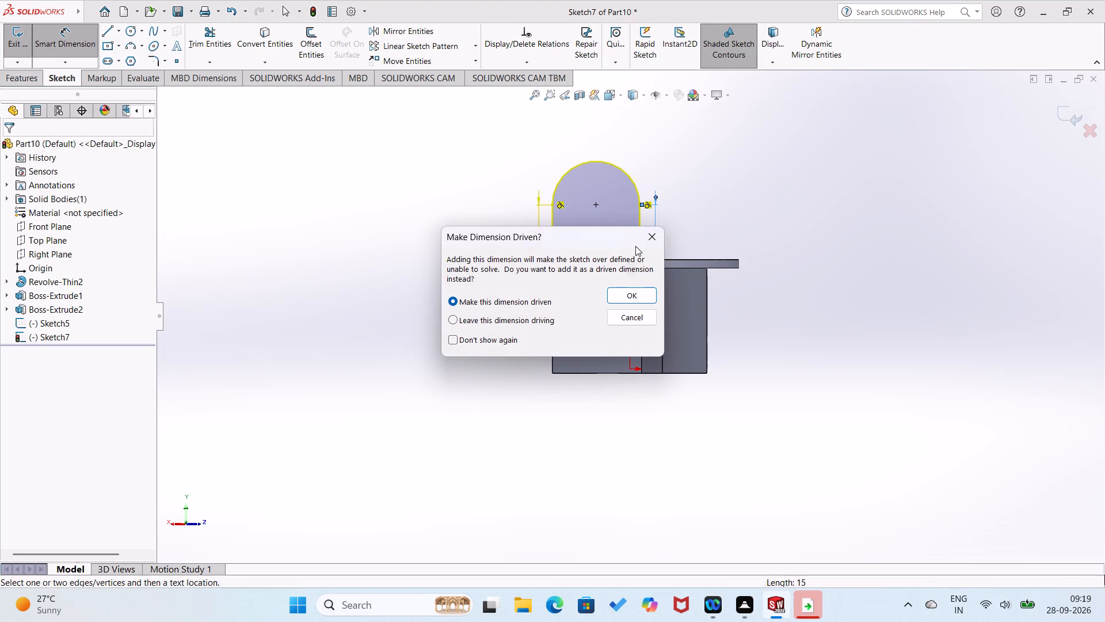
# Dimension the tab outline's base line to 20 mm.
pyautogui.click(608, 268)
pyautogui.click(607, 282)
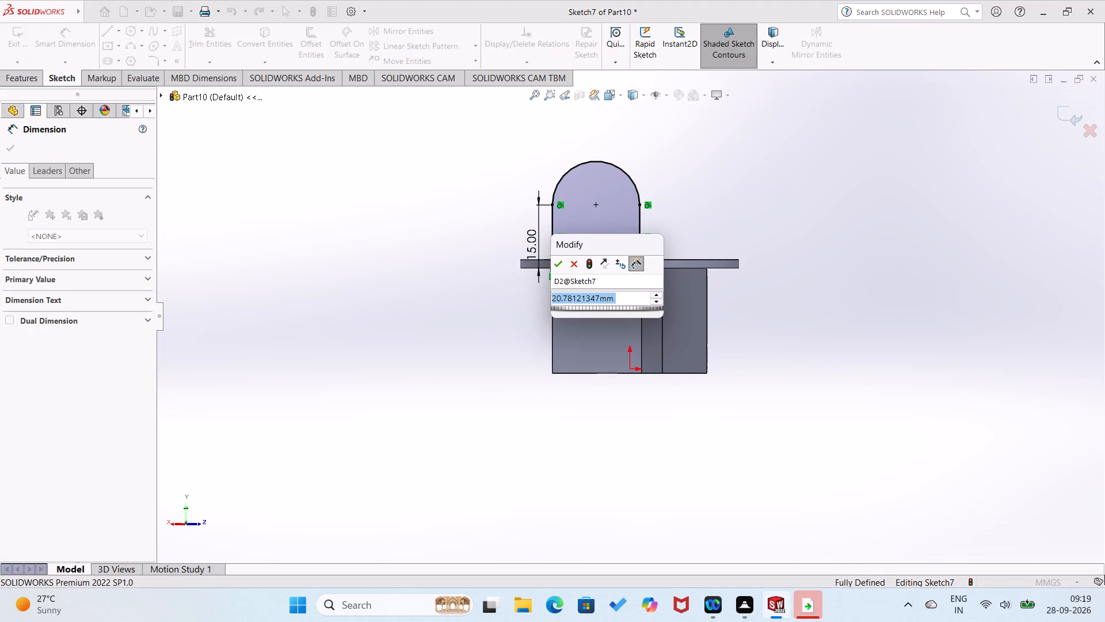
pyautogui.press('2')
pyautogui.press('0')
pyautogui.press('Return')
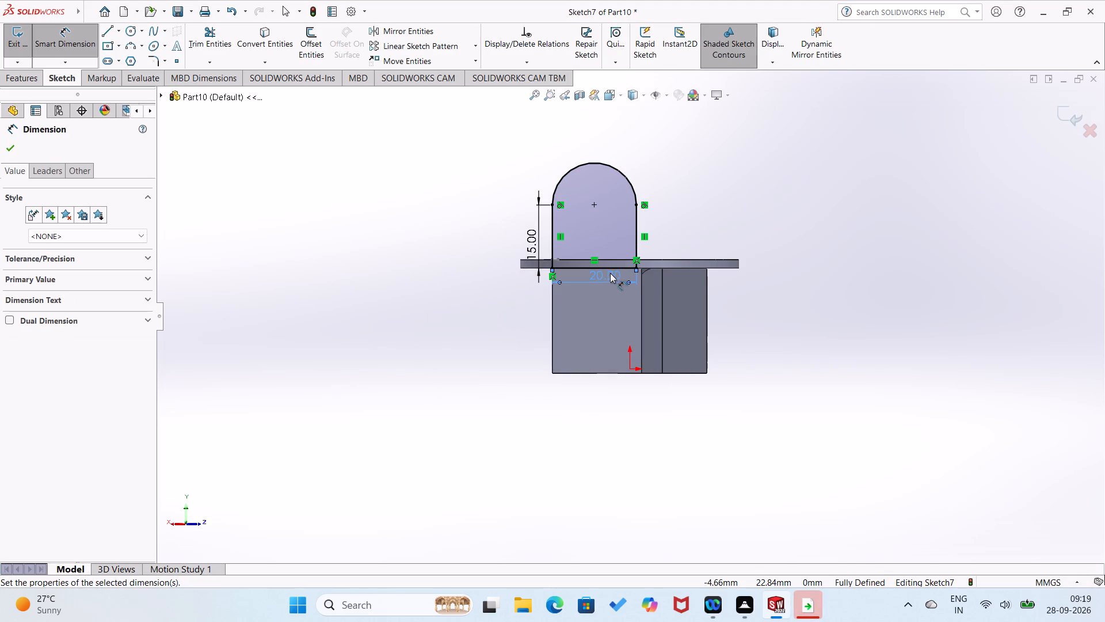
# Set the tab outline's base width to 21 mm.
pyautogui.click(506, 299)
pyautogui.moveTo(507, 298); pyautogui.dragTo(474, 305, button='middle')
pyautogui.doubleClick(555, 276)
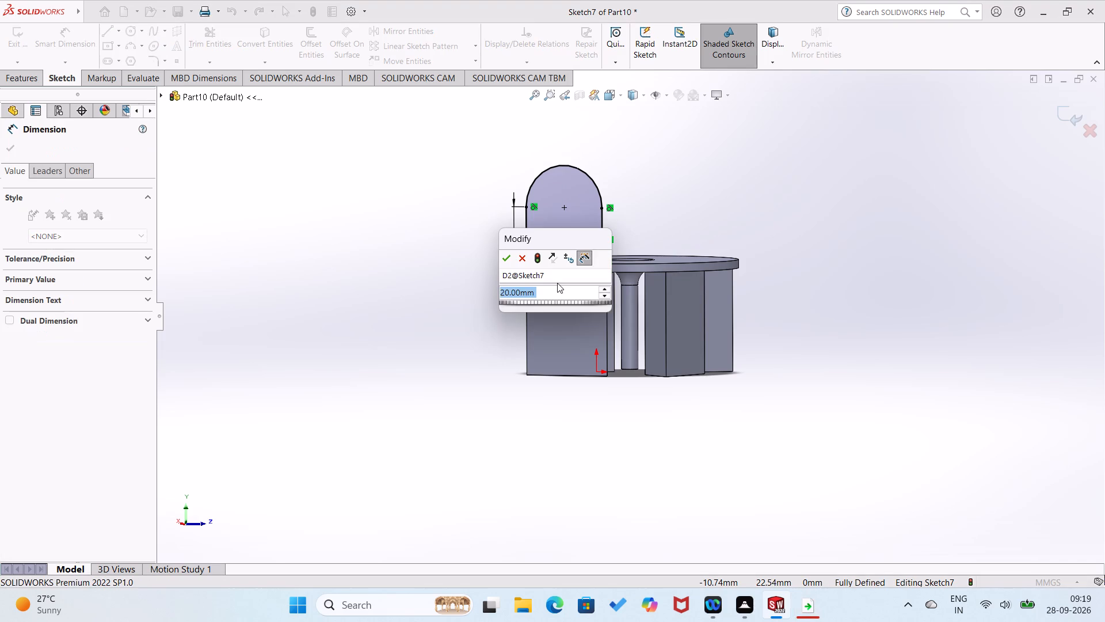
pyautogui.write('21')
pyautogui.press('Return')
pyautogui.click(486, 300)
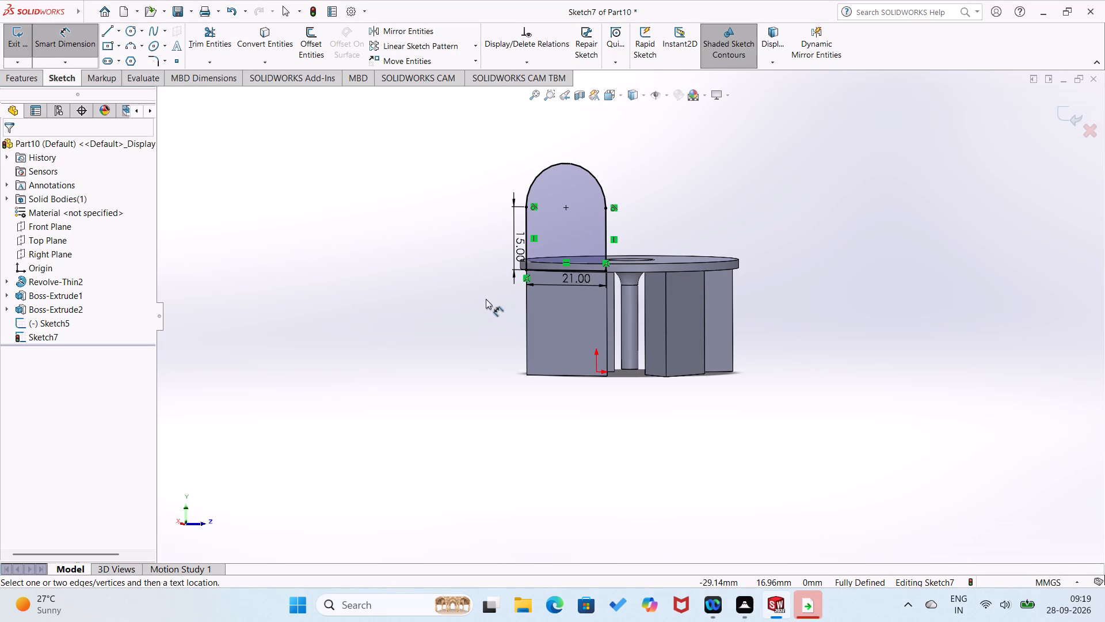
# Extrude the round-topped tab sketch 5 mm outward as a boss merged with the body.
pyautogui.moveTo(486, 299); pyautogui.dragTo(658, 500, button='middle')
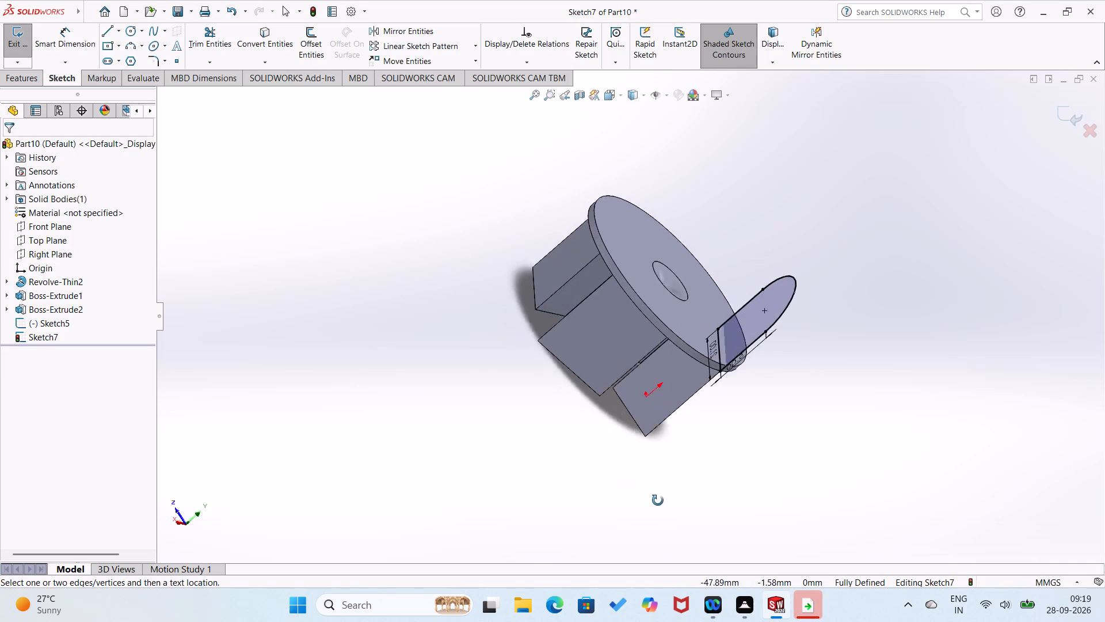
pyautogui.moveTo(658, 500); pyautogui.dragTo(566, 487, button='middle')
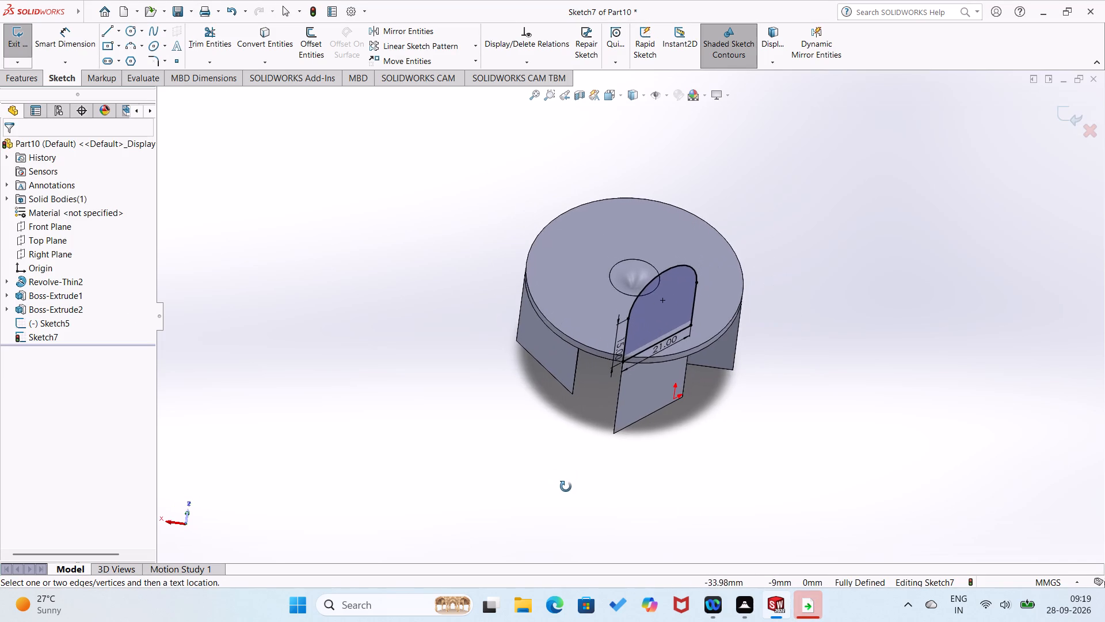
pyautogui.moveTo(566, 487); pyautogui.dragTo(579, 491, button='middle')
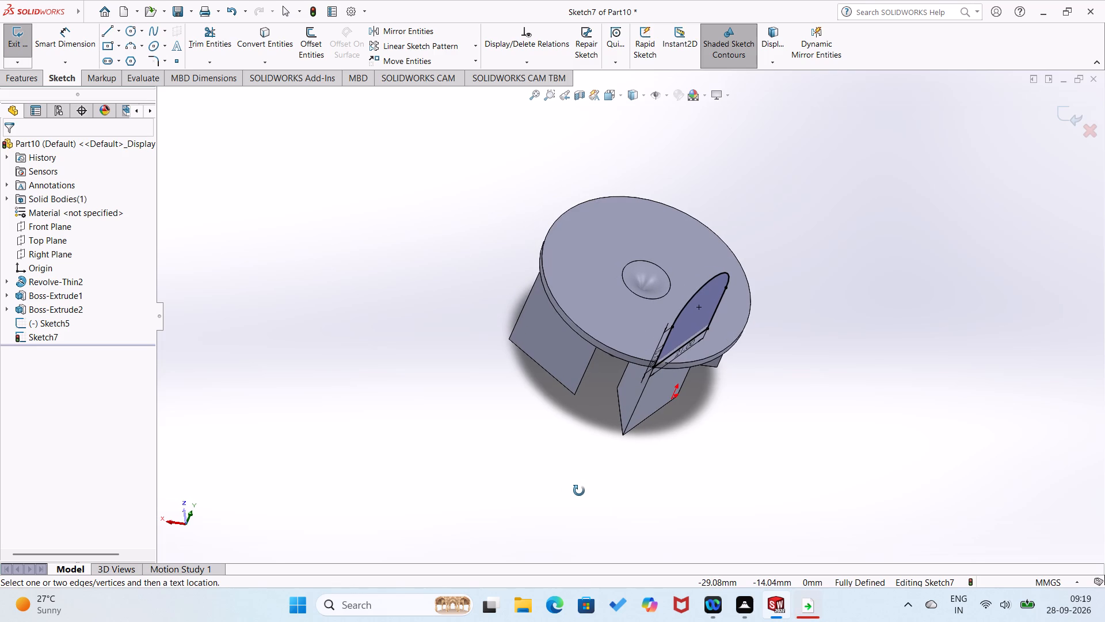
pyautogui.moveTo(579, 491); pyautogui.dragTo(583, 483, button='middle')
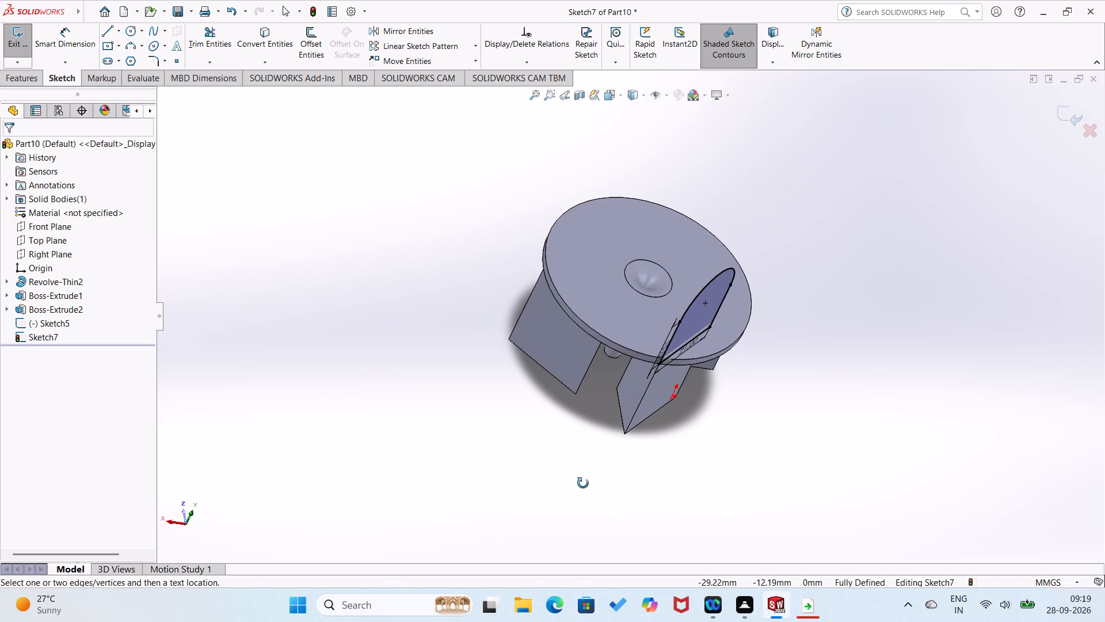
pyautogui.moveTo(583, 483); pyautogui.dragTo(611, 495, button='middle')
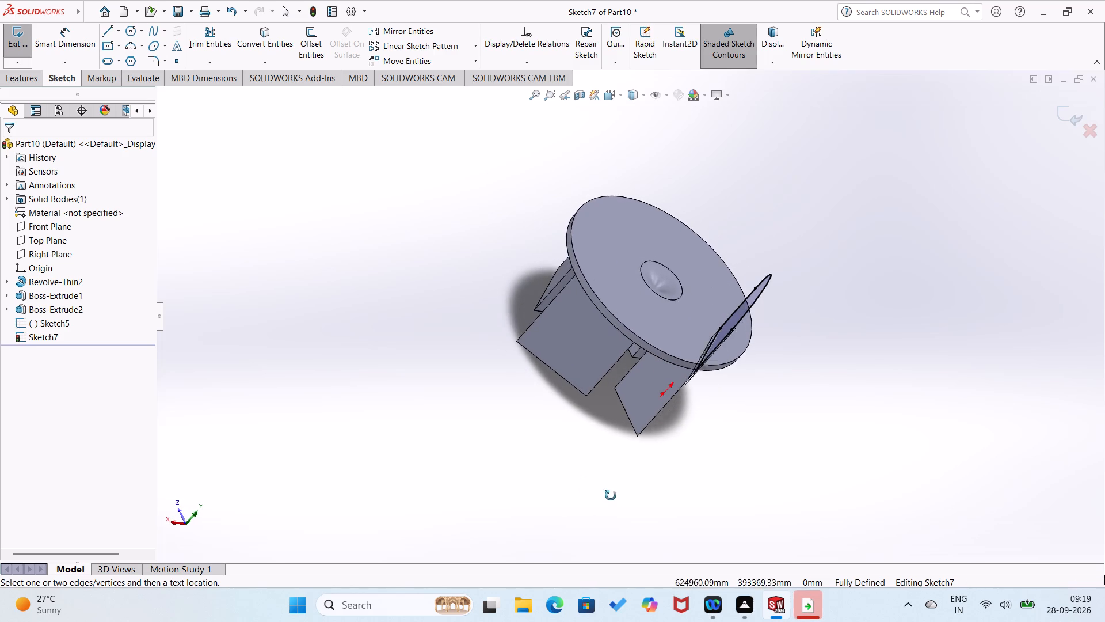
pyautogui.moveTo(611, 495); pyautogui.dragTo(600, 484, button='middle')
pyautogui.click(11, 80)
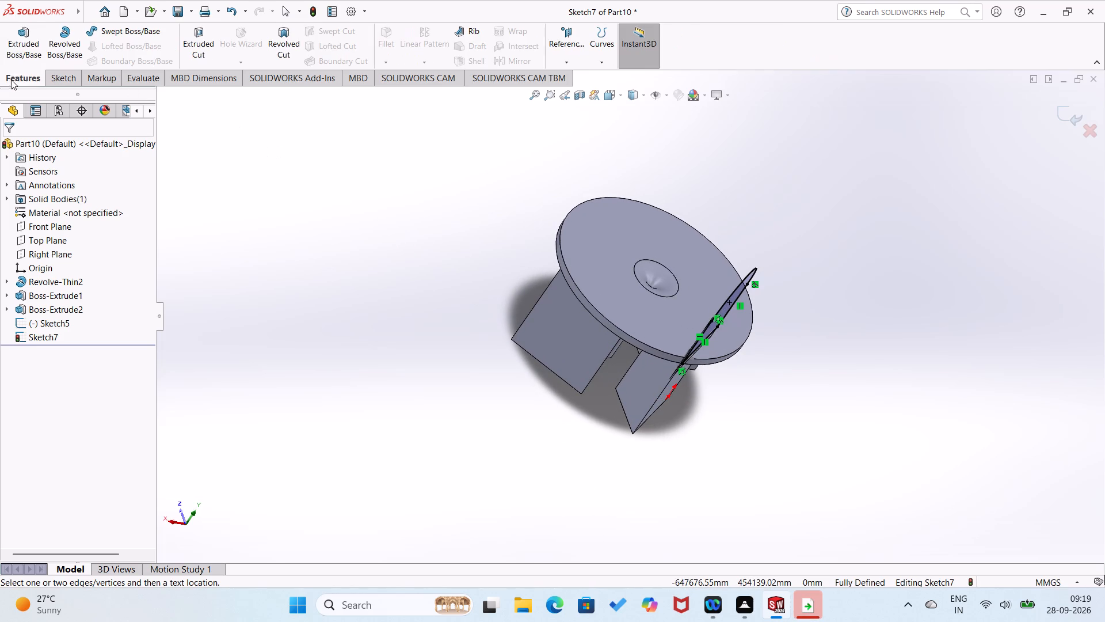
pyautogui.click(11, 52)
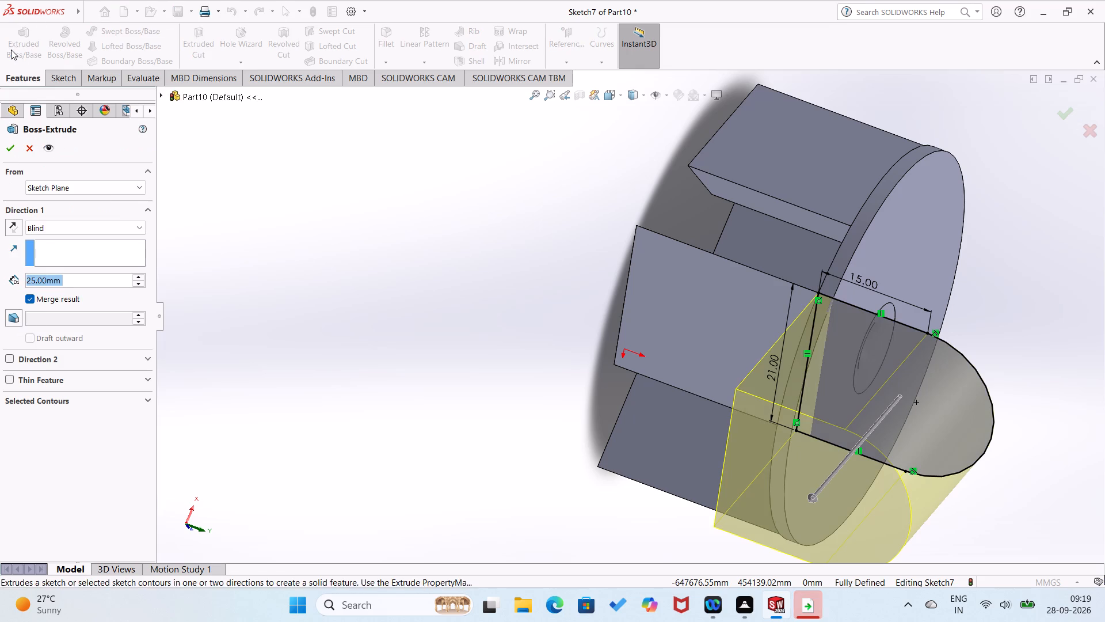
pyautogui.doubleClick(139, 283)
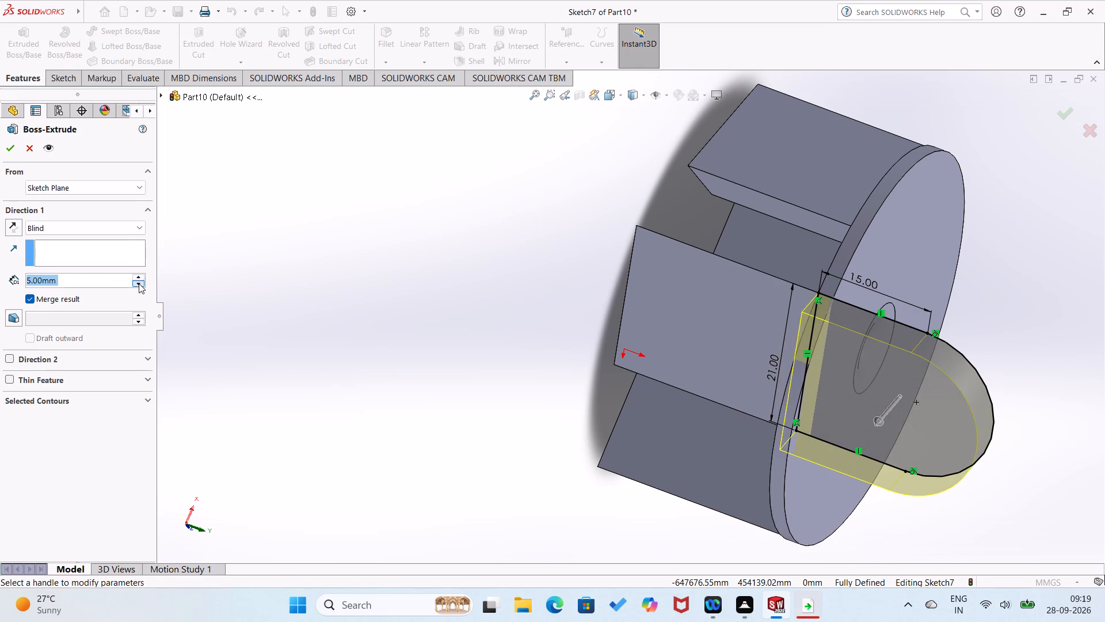
pyautogui.moveTo(230, 266); pyautogui.dragTo(176, 245, button='middle')
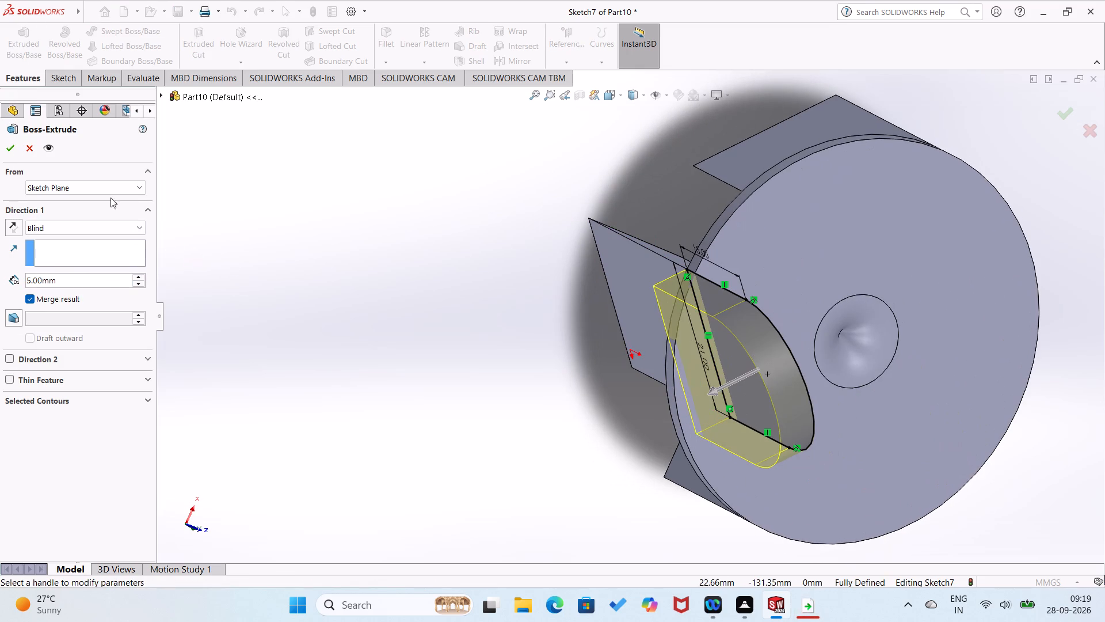
pyautogui.click(6, 149)
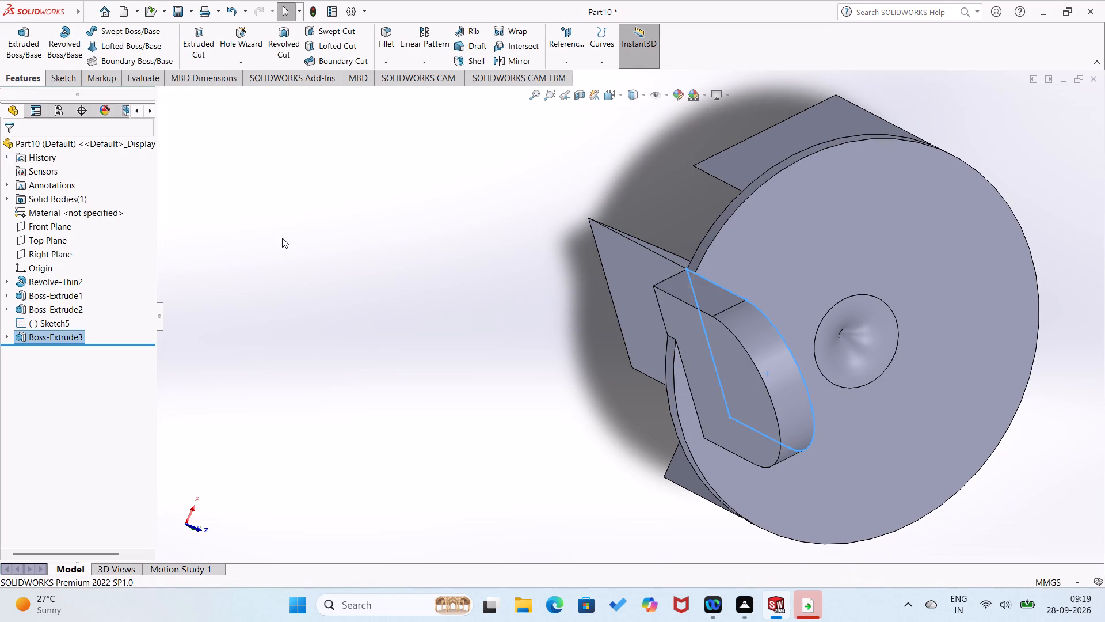
pyautogui.click(282, 238)
# Open a new sketch on the flat outer face of the leg adjacent to the tab.
pyautogui.moveTo(341, 237); pyautogui.dragTo(459, 268, button='middle')
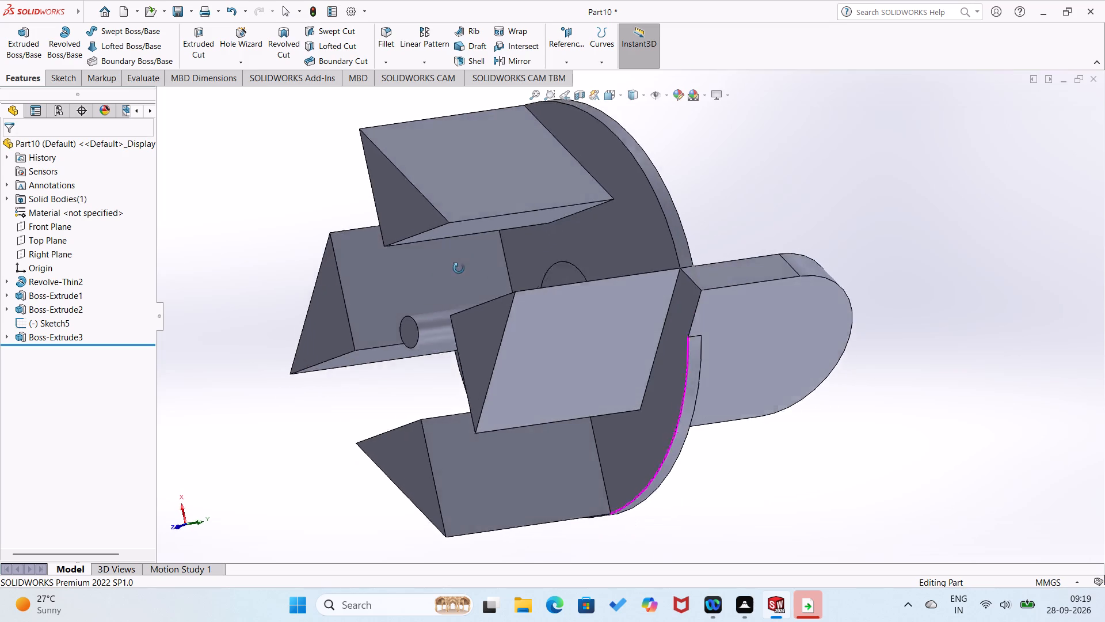
pyautogui.moveTo(459, 268); pyautogui.dragTo(434, 439, button='middle')
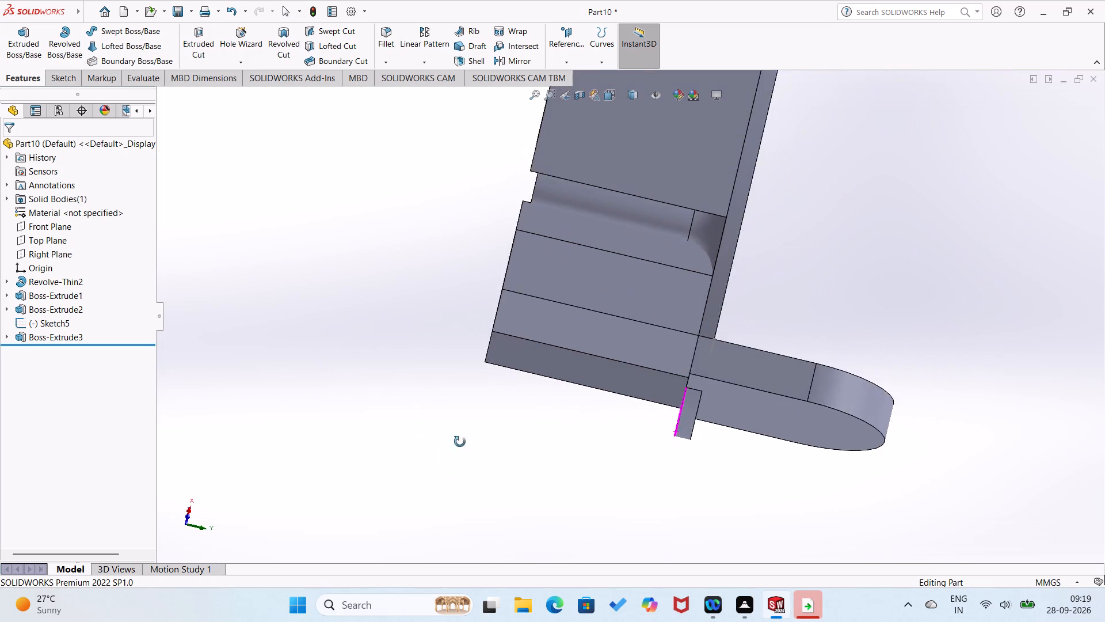
pyautogui.scroll(2, 624, 161)
pyautogui.rightClick(626, 161)
pyautogui.click(650, 143)
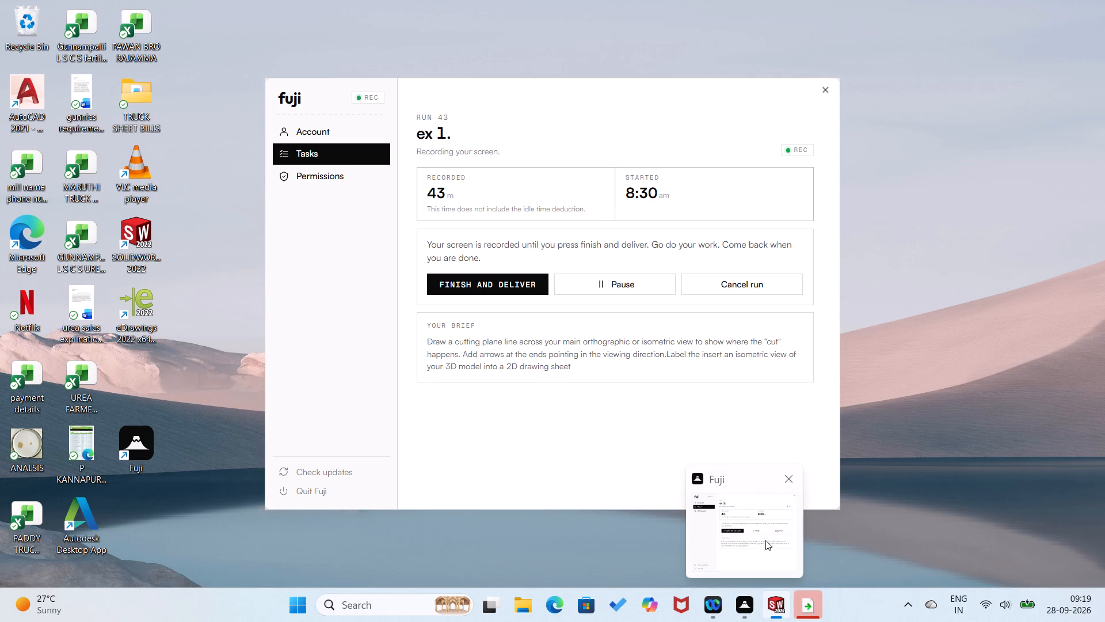
pyautogui.click(428, 258)
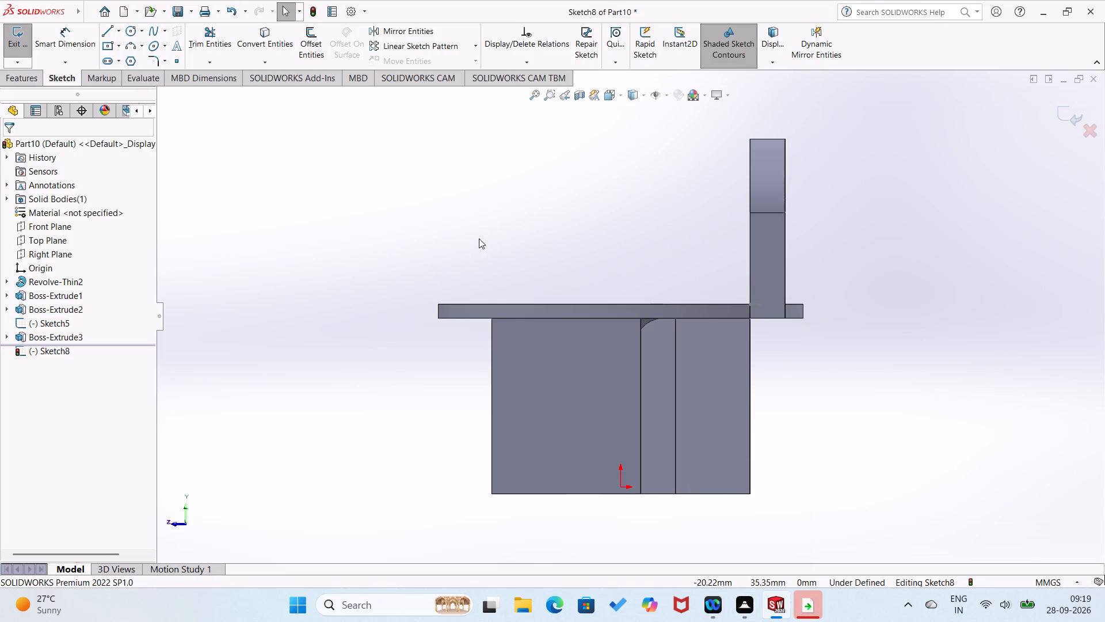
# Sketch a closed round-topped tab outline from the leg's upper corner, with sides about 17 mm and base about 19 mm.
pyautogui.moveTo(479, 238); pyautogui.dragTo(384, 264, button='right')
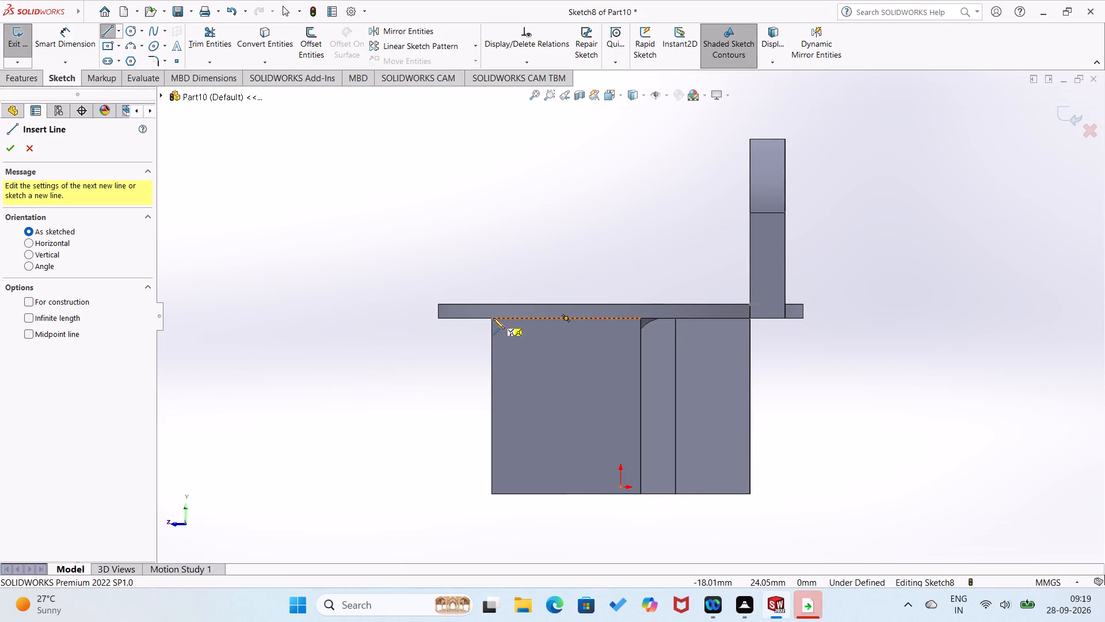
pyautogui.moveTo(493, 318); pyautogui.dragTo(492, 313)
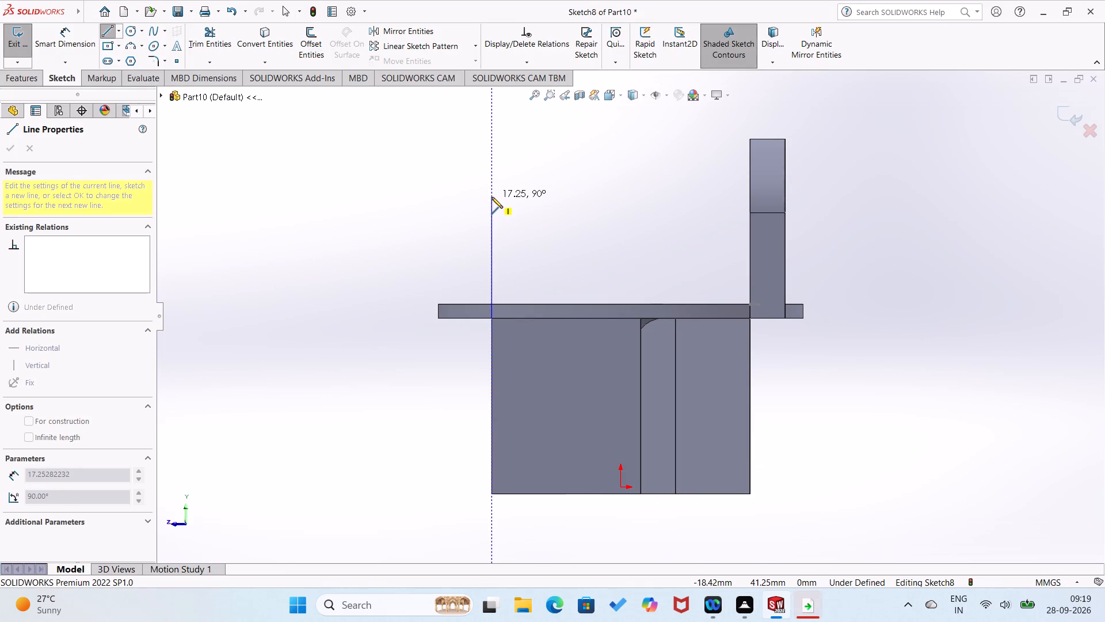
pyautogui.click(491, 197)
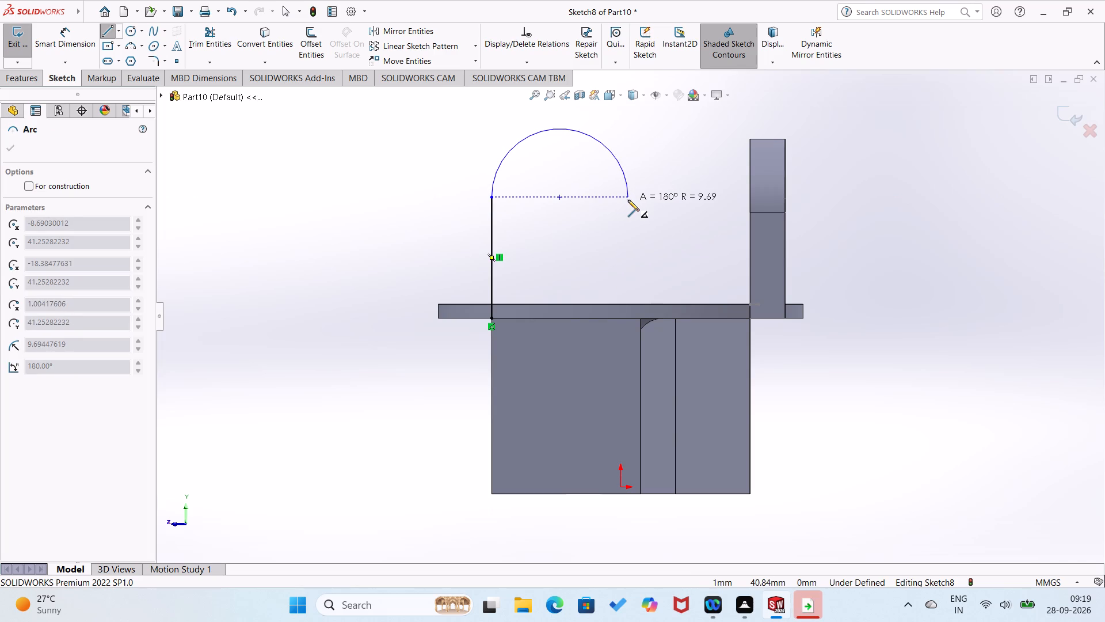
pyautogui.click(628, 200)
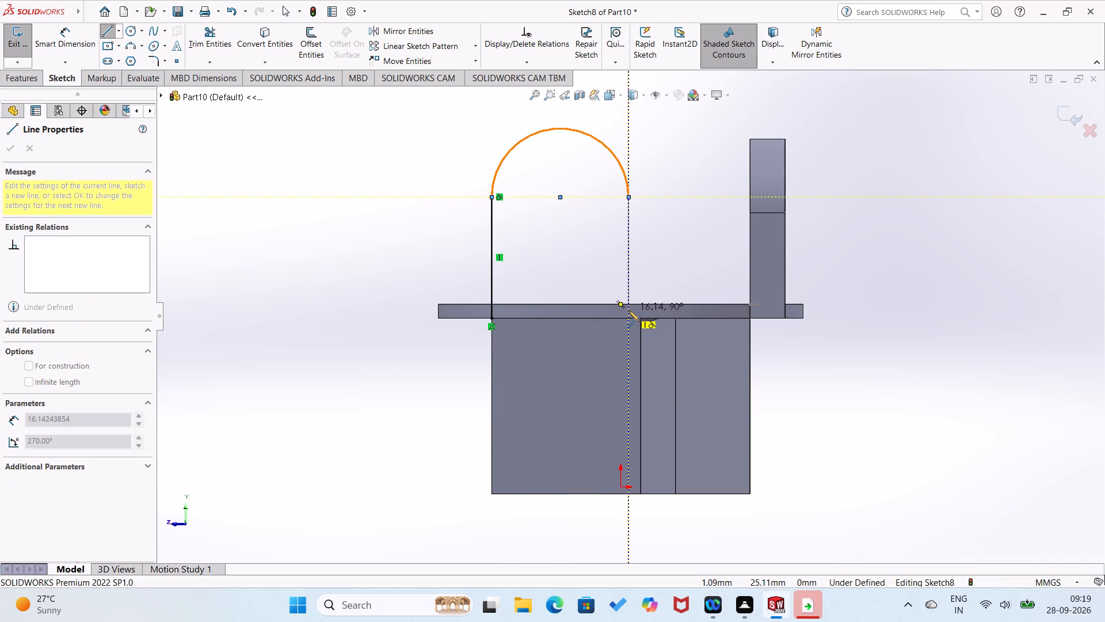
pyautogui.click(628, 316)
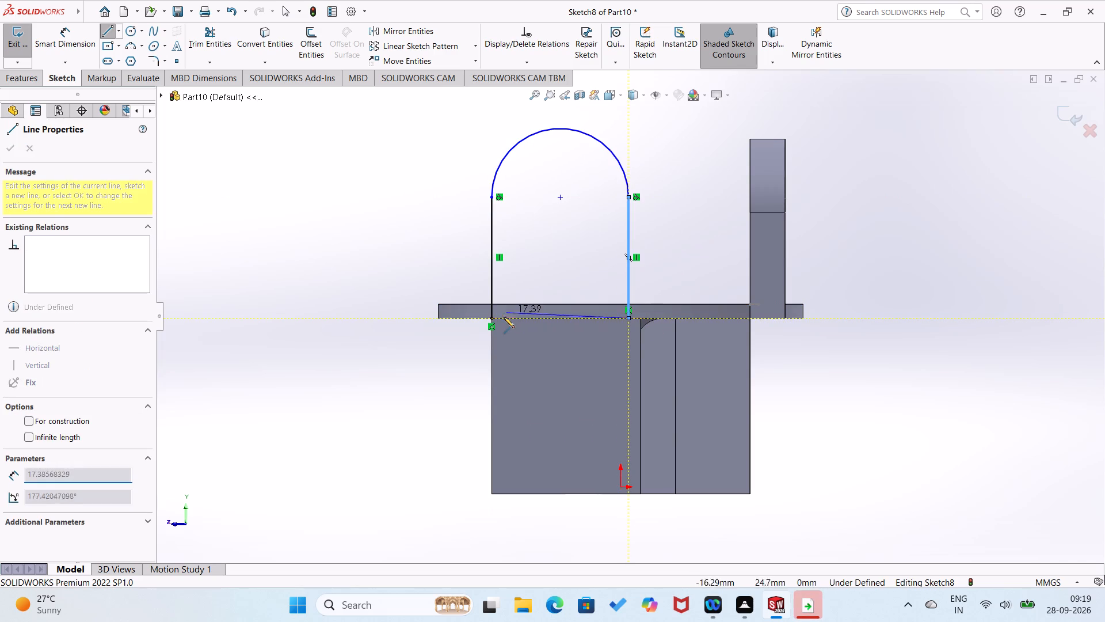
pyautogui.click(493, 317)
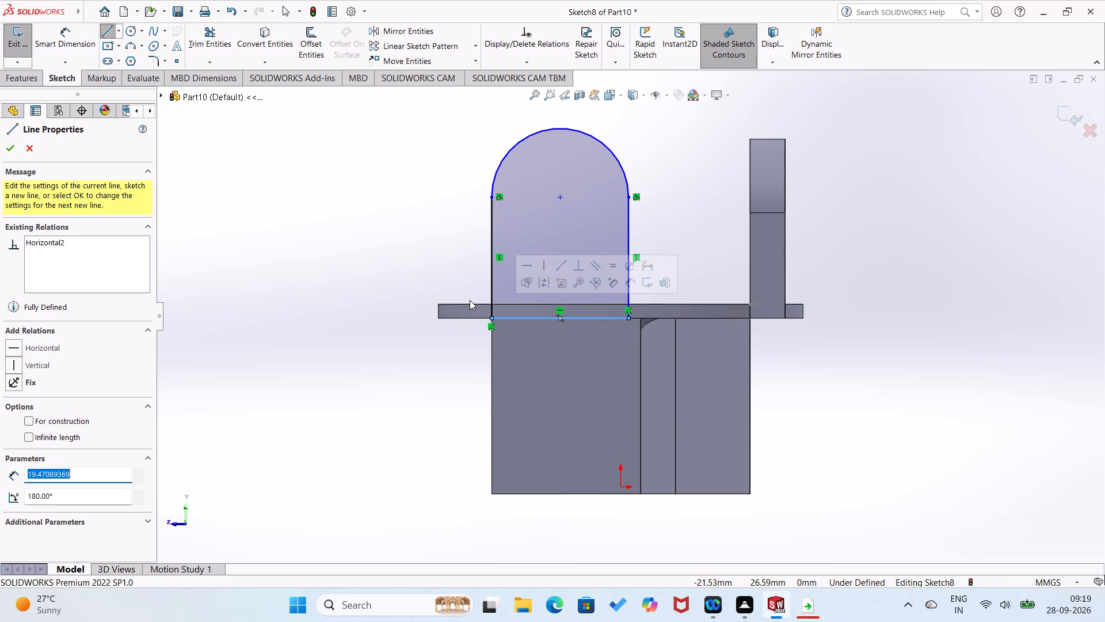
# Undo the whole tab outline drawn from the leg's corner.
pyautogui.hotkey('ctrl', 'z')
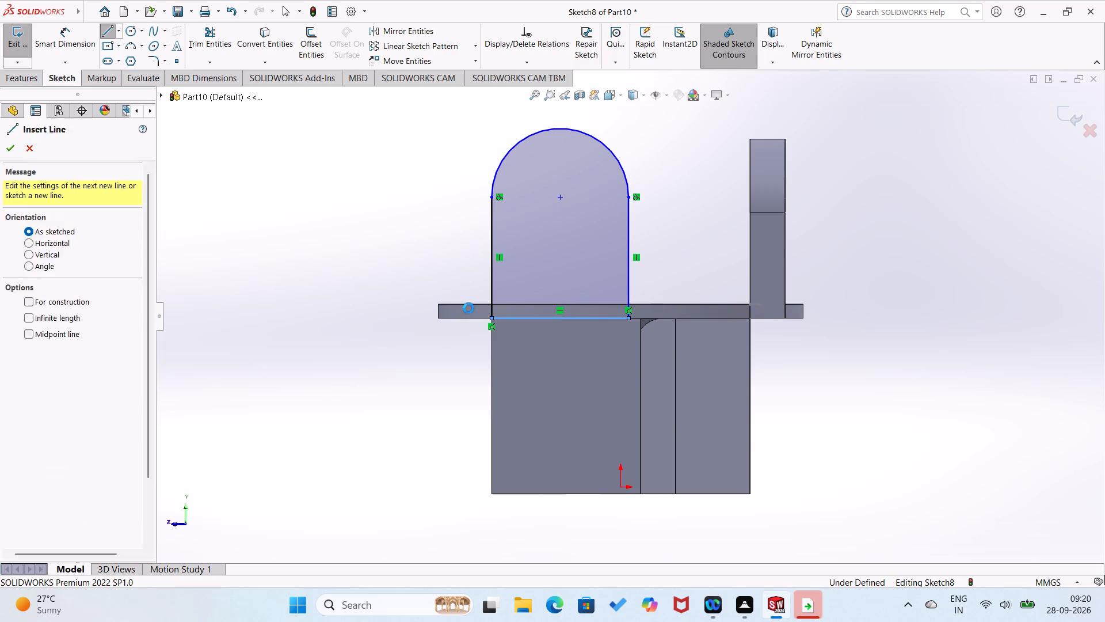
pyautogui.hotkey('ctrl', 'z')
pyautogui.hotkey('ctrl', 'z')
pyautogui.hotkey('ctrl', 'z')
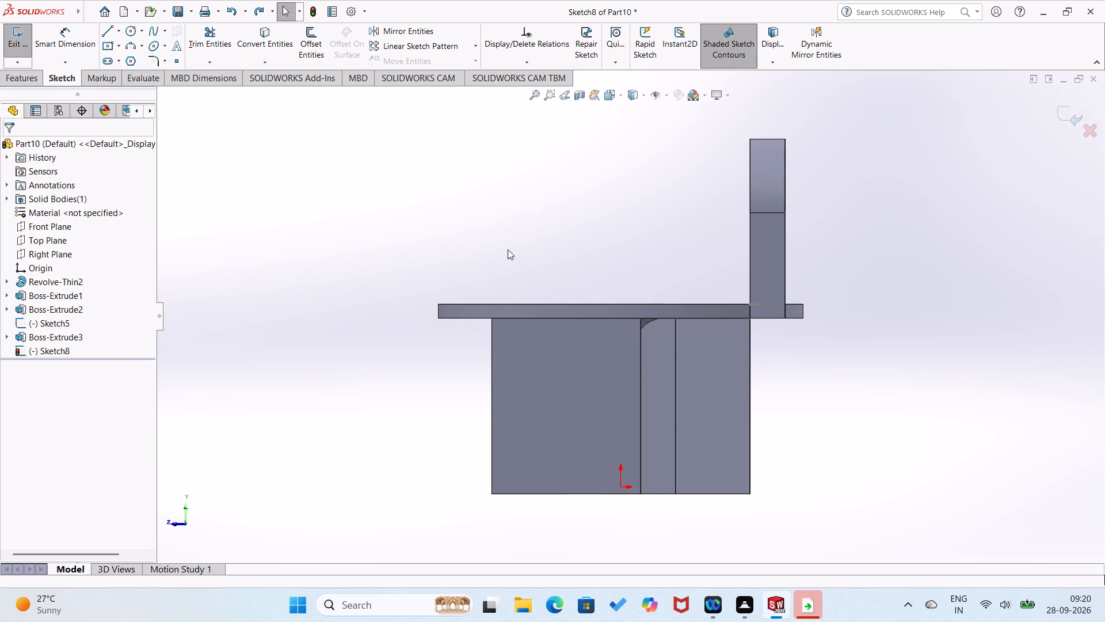
# Sketch a closed round-topped tab outline standing on the disc's upper edge, with sides about 15 mm and base about 19 mm.
pyautogui.moveTo(508, 249); pyautogui.dragTo(414, 253, button='right')
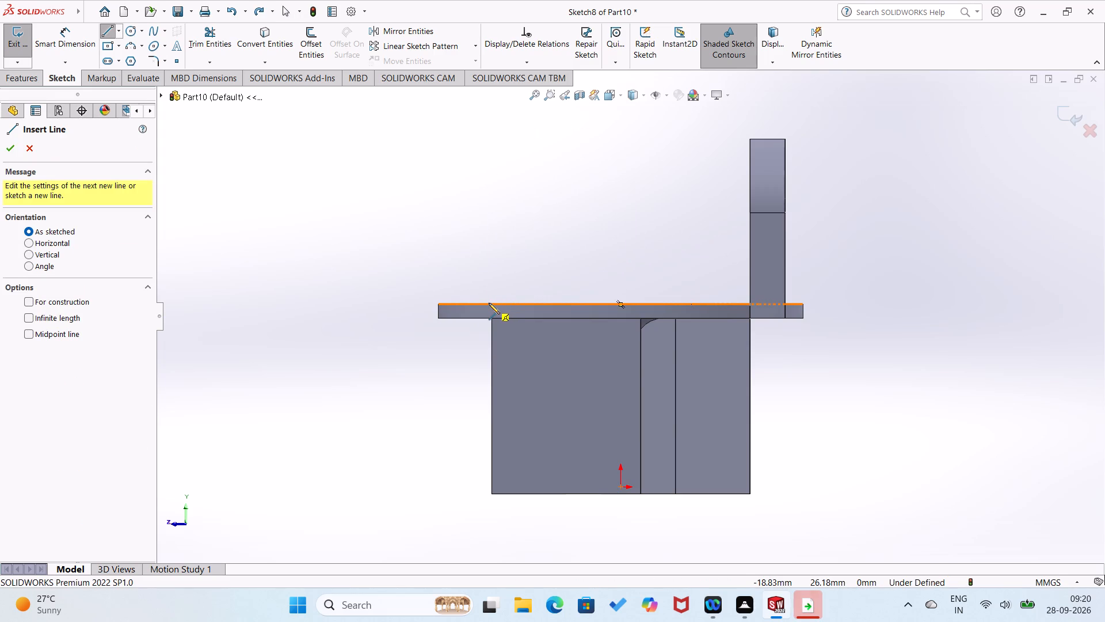
pyautogui.click(489, 303)
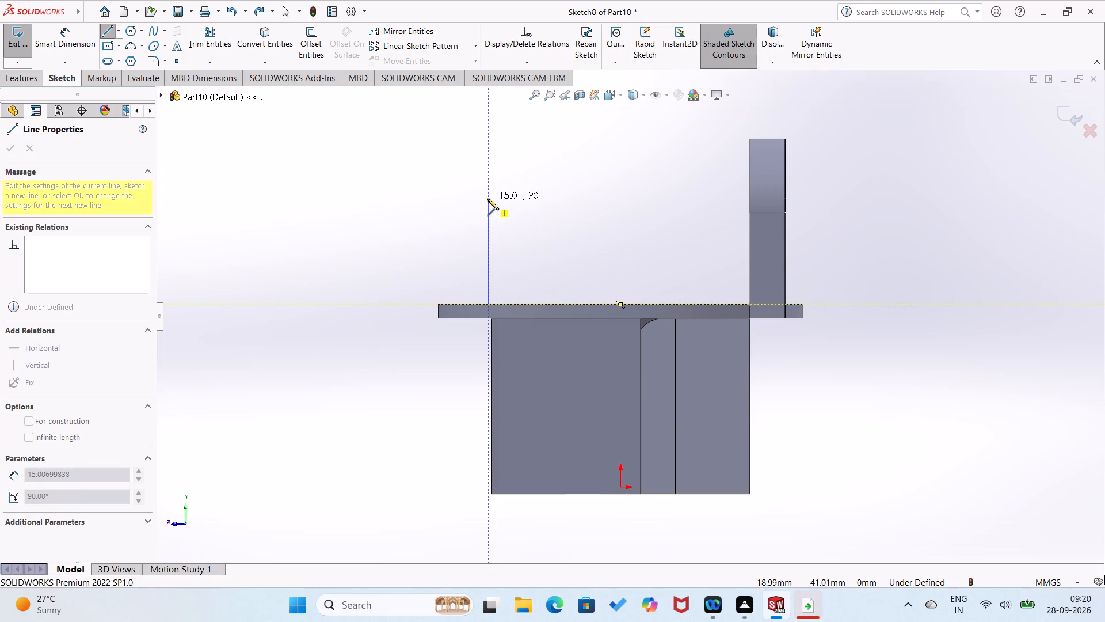
pyautogui.click(487, 199)
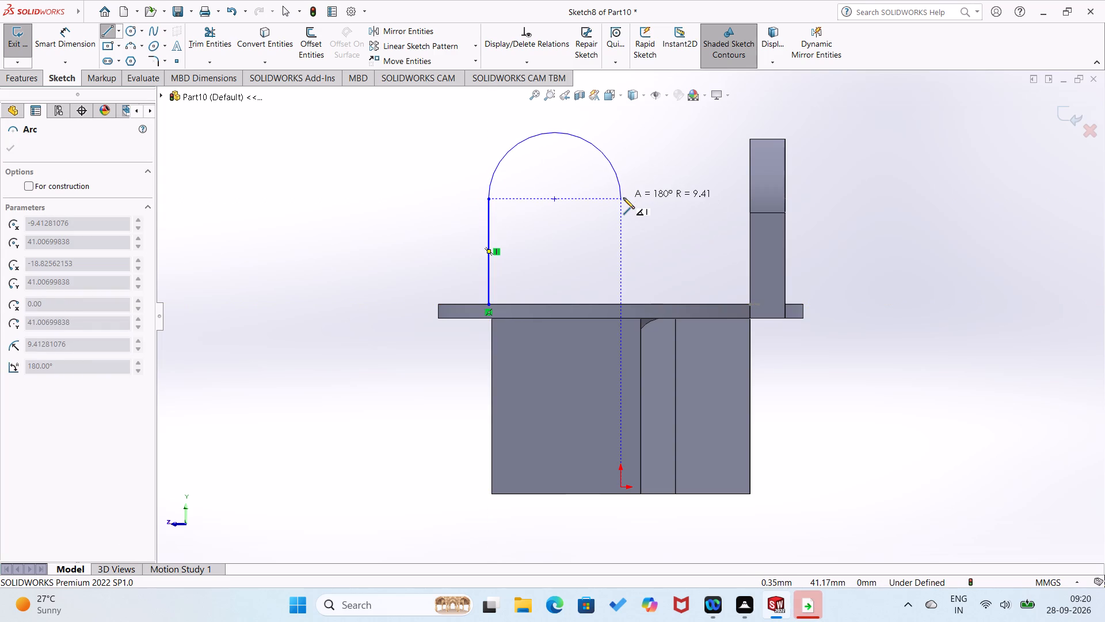
pyautogui.click(623, 198)
pyautogui.click(618, 302)
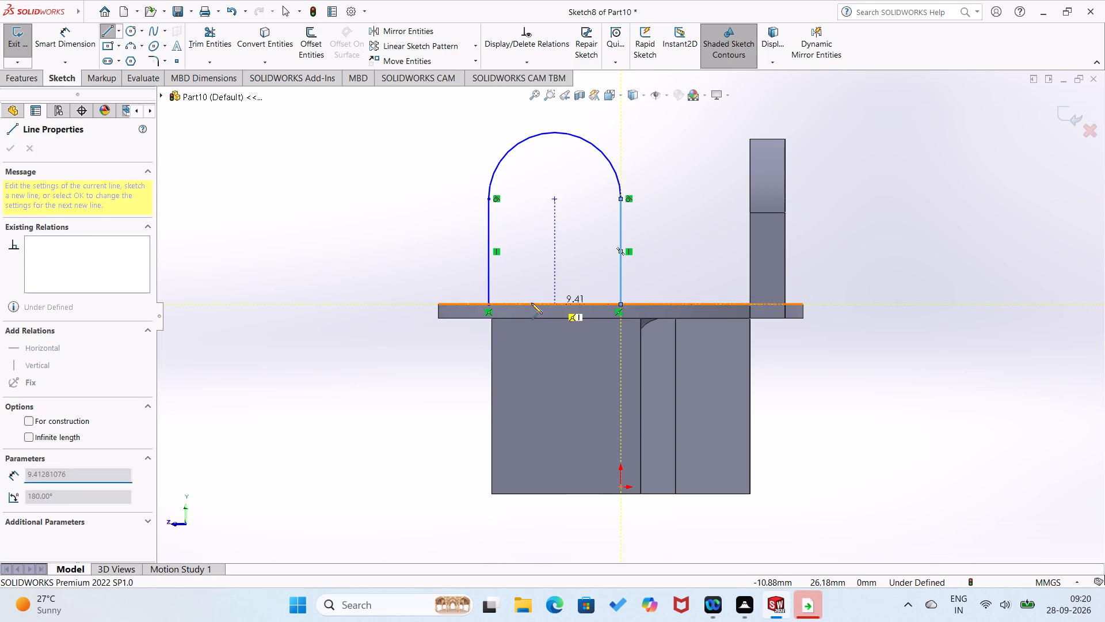
pyautogui.click(486, 304)
# Dimension the new tab outline's left side line to 13 mm.
pyautogui.moveTo(470, 306); pyautogui.dragTo(463, 217, button='right')
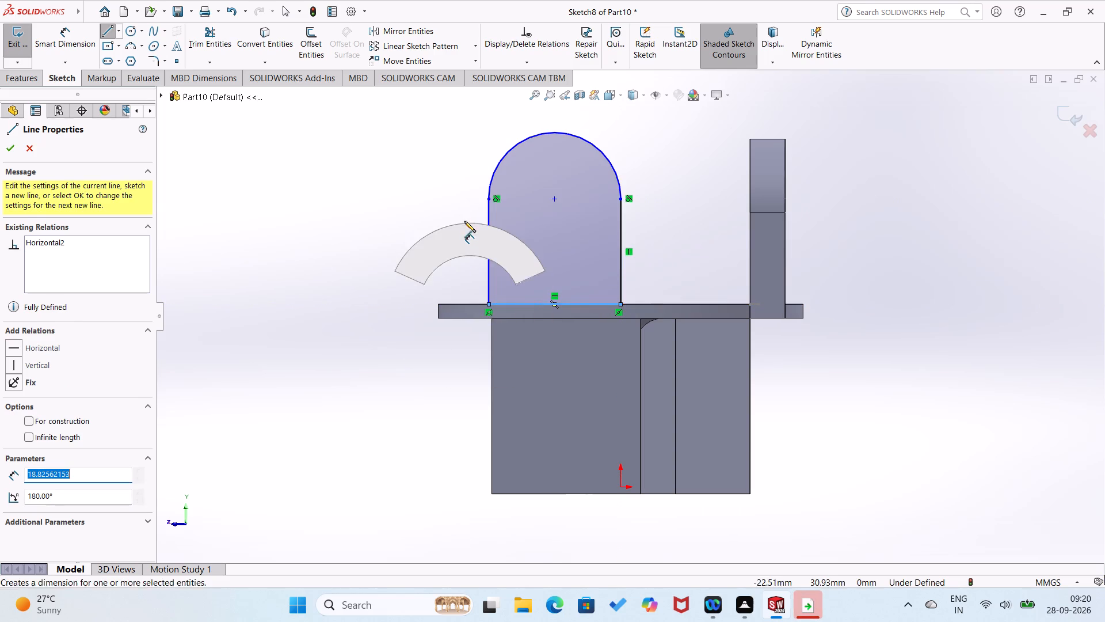
pyautogui.moveTo(463, 225); pyautogui.dragTo(491, 327, button='middle')
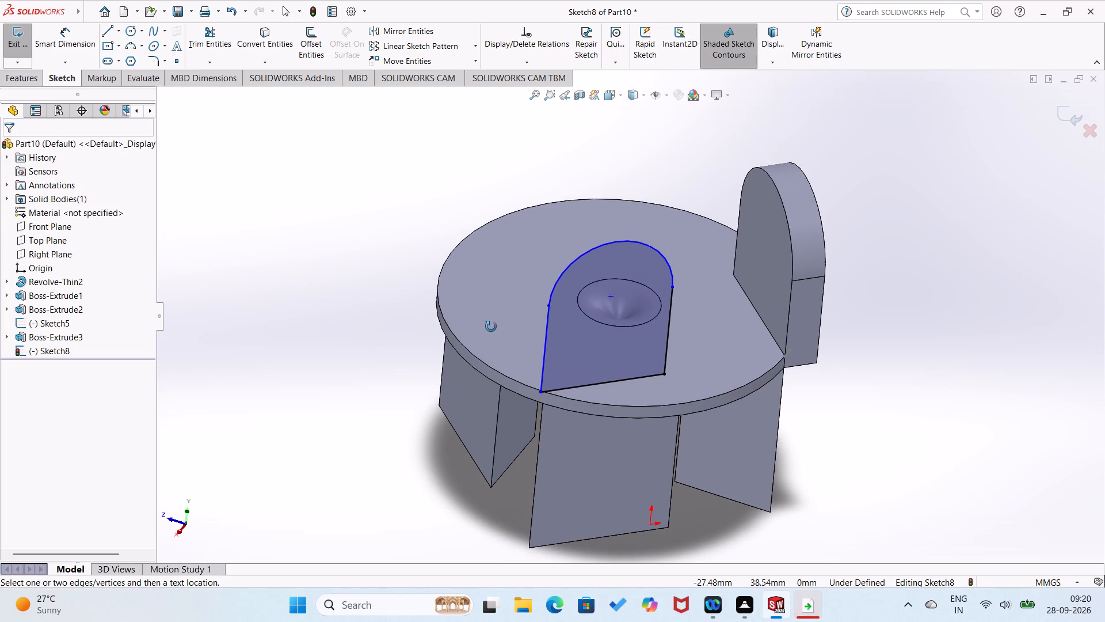
pyautogui.moveTo(491, 327); pyautogui.dragTo(491, 327, button='middle')
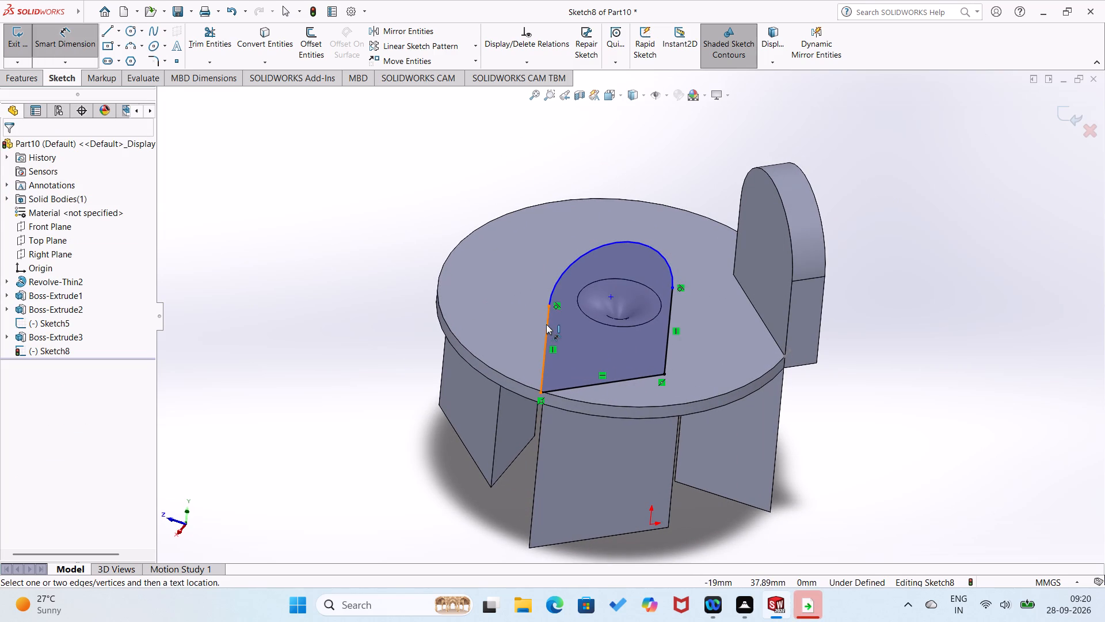
pyautogui.hotkey('ctrl', '8')
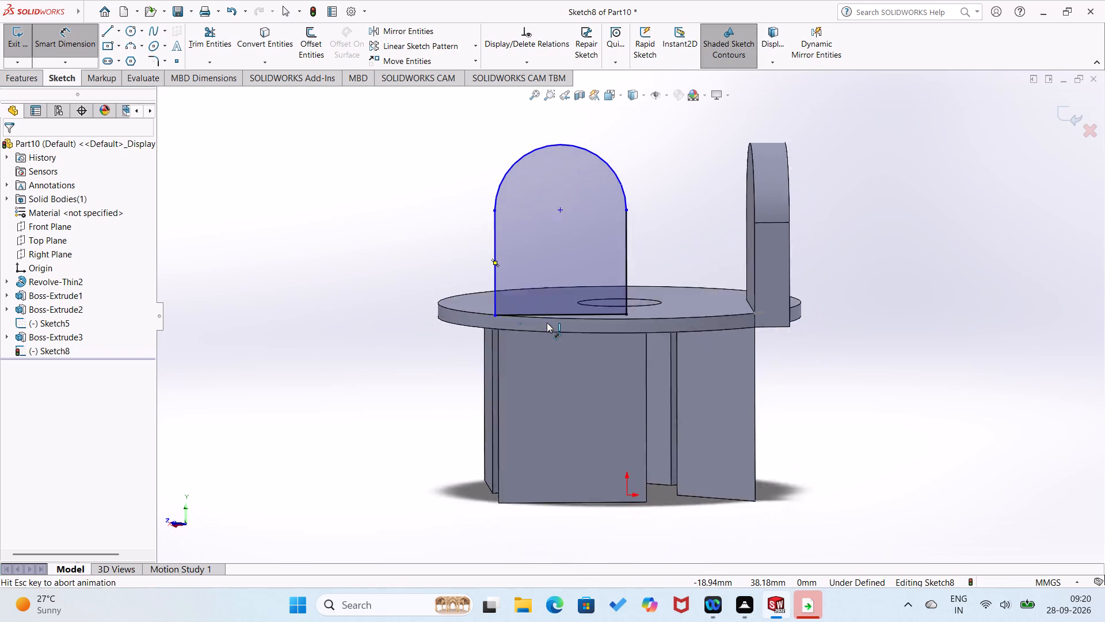
pyautogui.click(492, 245)
pyautogui.click(481, 248)
pyautogui.press('1')
pyautogui.press('3')
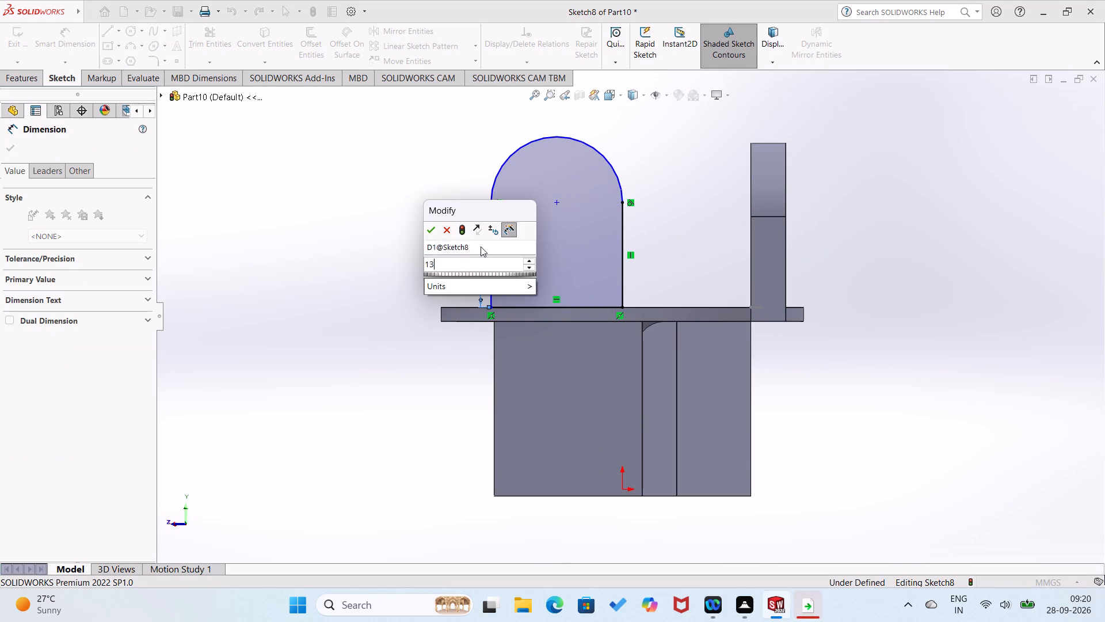
pyautogui.press('Return')
# Dimension the new tab outline's base line to 21 mm.
pyautogui.click(521, 310)
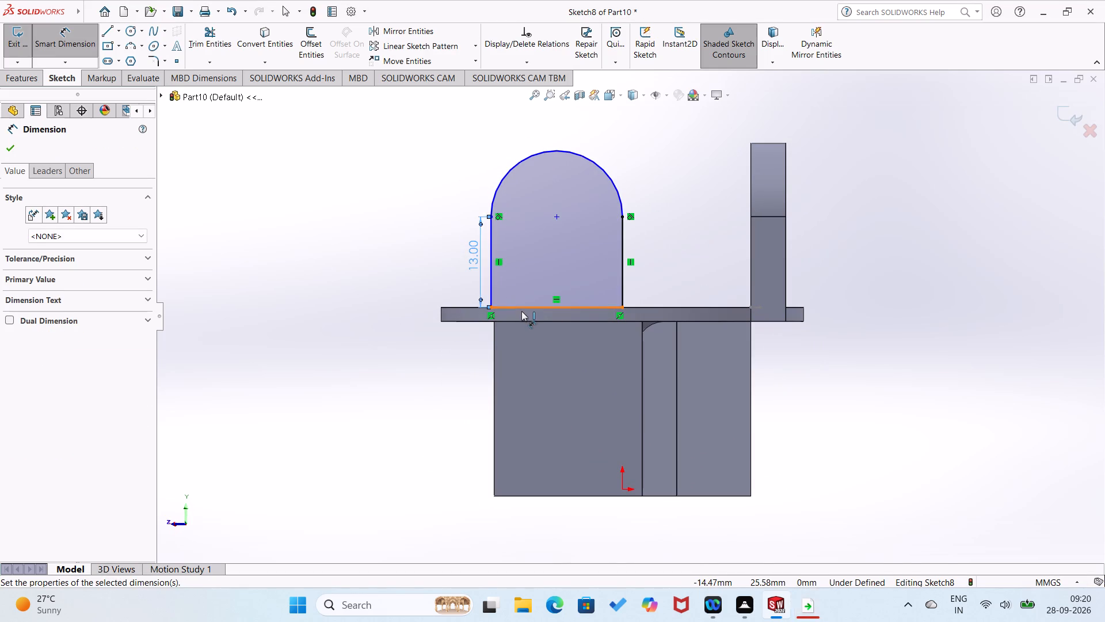
pyautogui.click(520, 324)
pyautogui.write('21')
pyautogui.press('Return')
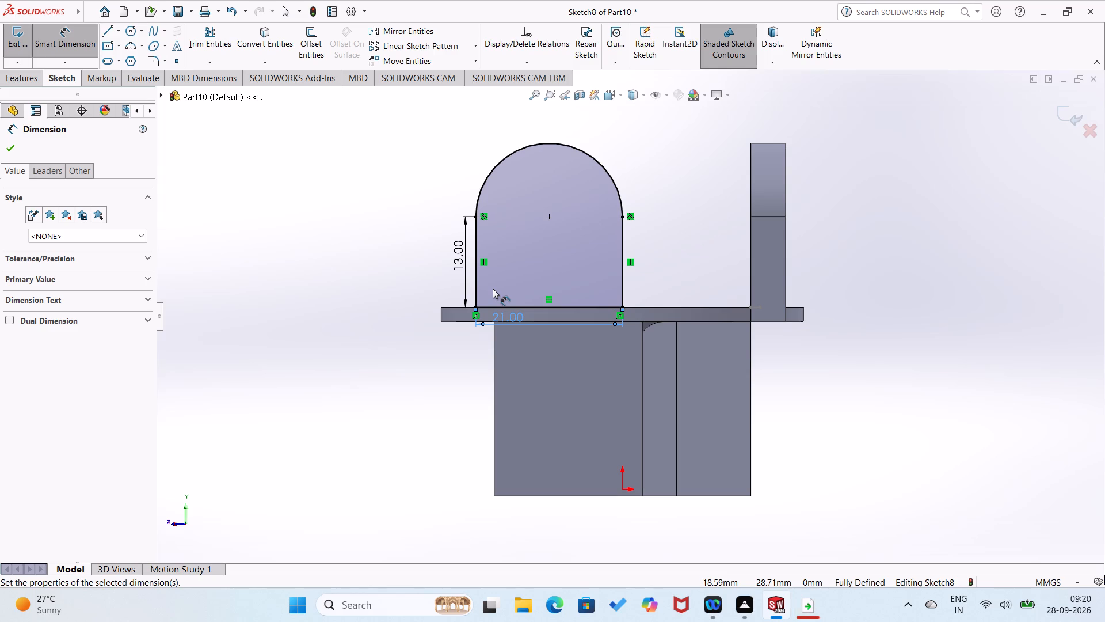
pyautogui.click(387, 307)
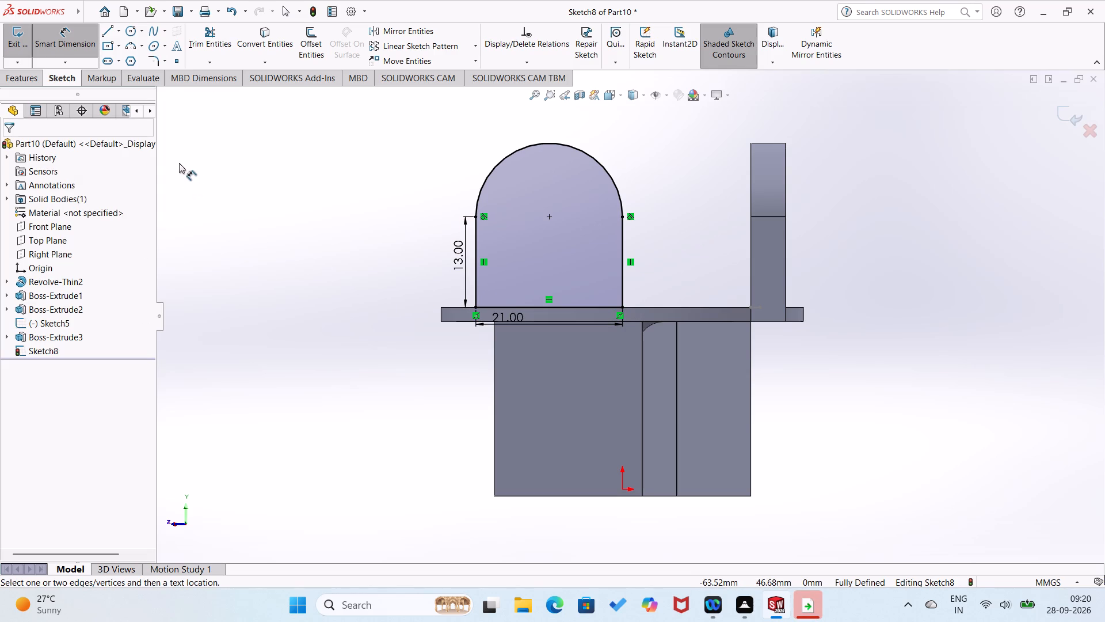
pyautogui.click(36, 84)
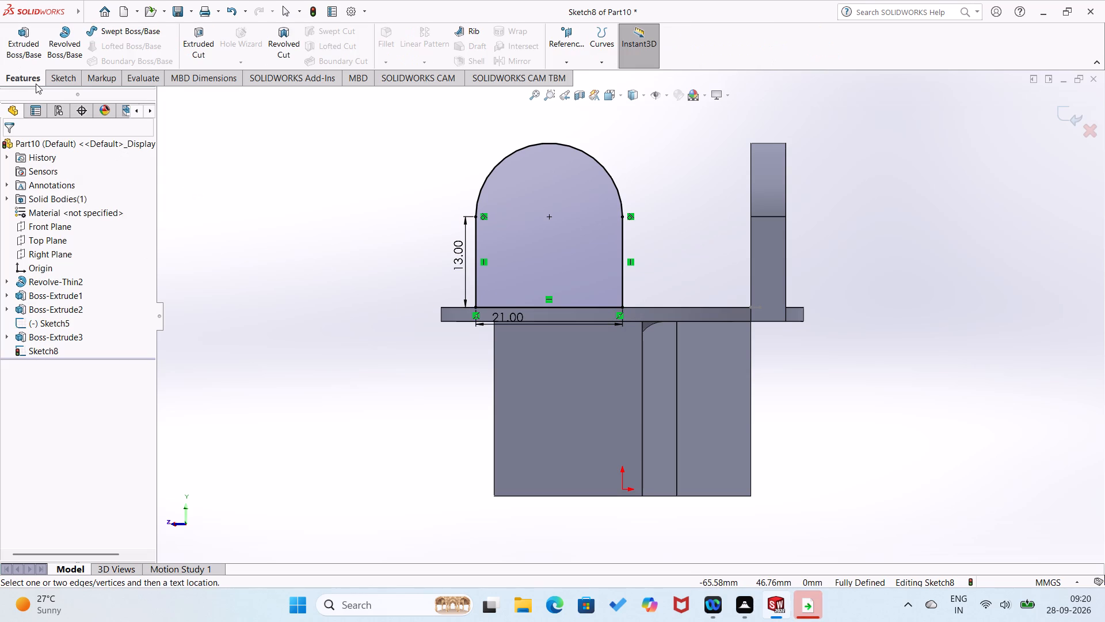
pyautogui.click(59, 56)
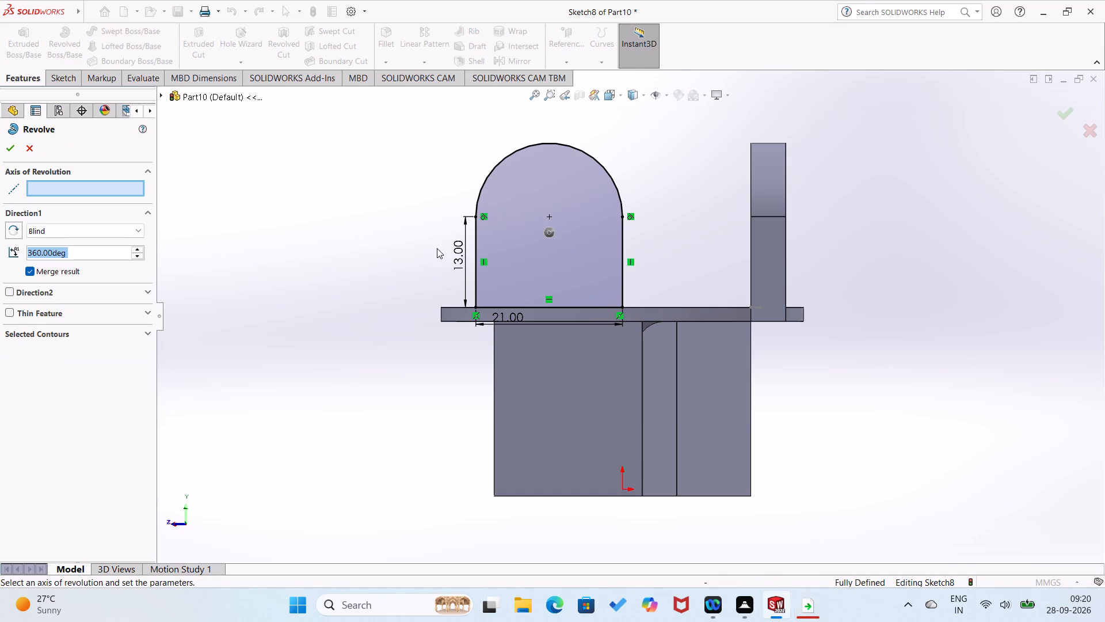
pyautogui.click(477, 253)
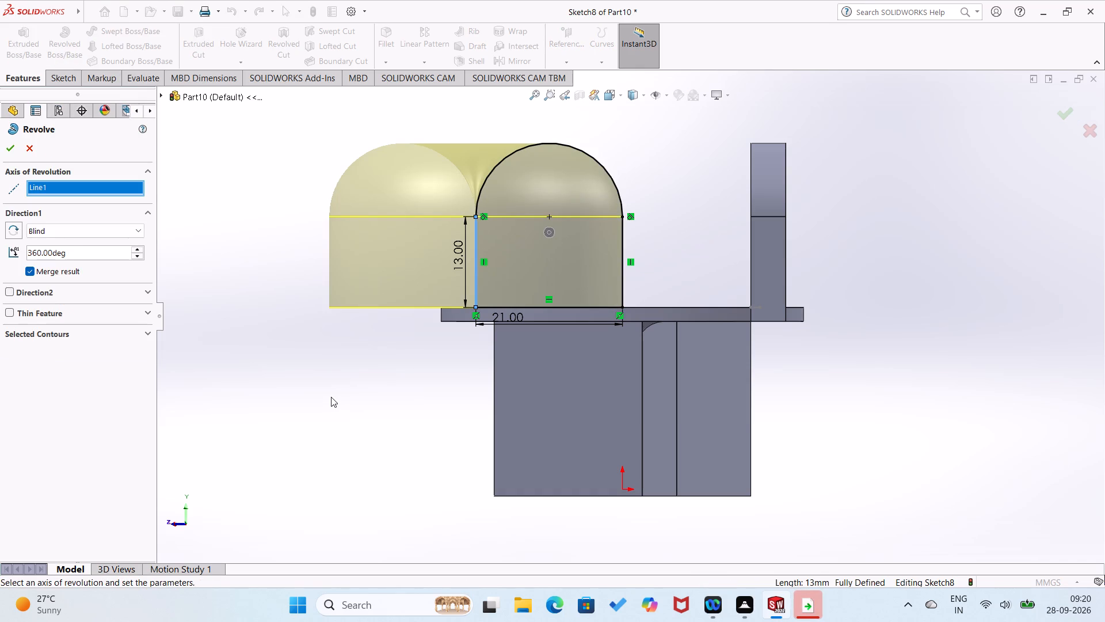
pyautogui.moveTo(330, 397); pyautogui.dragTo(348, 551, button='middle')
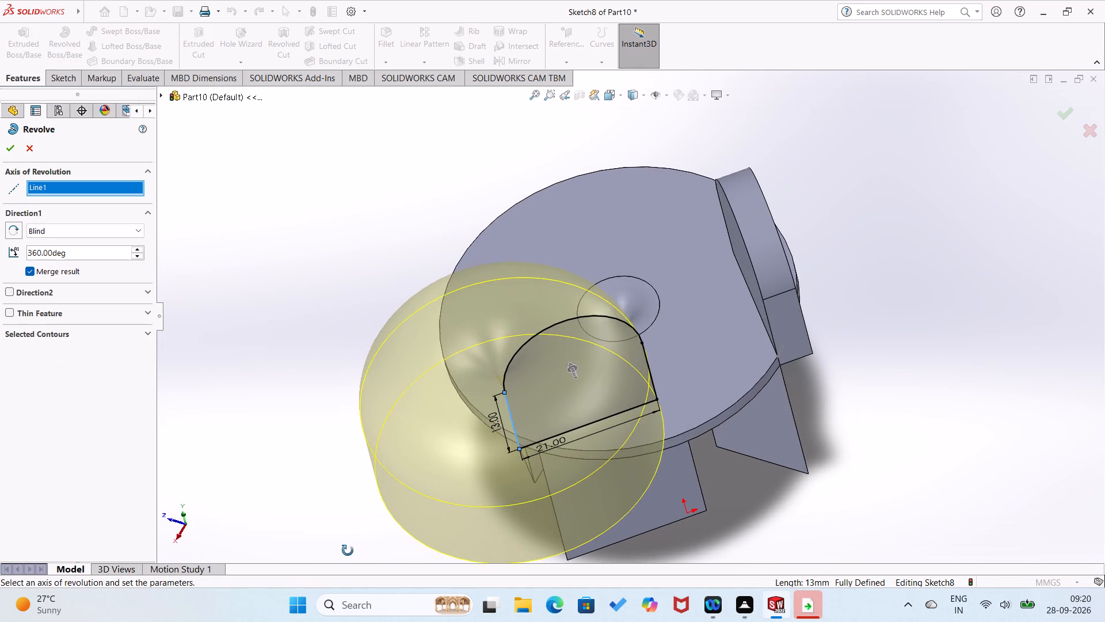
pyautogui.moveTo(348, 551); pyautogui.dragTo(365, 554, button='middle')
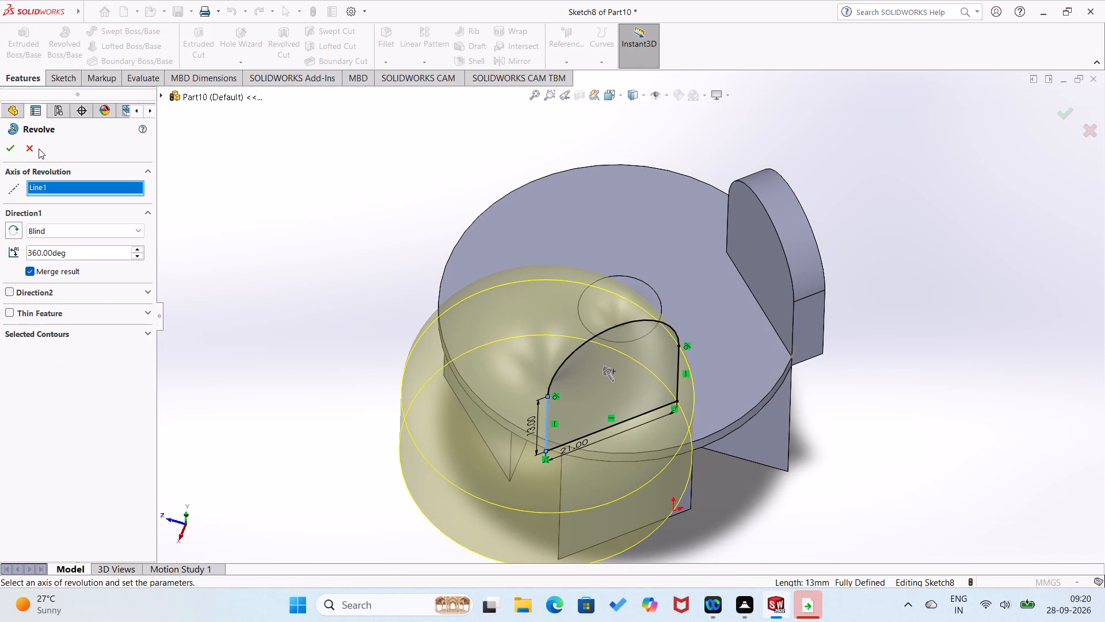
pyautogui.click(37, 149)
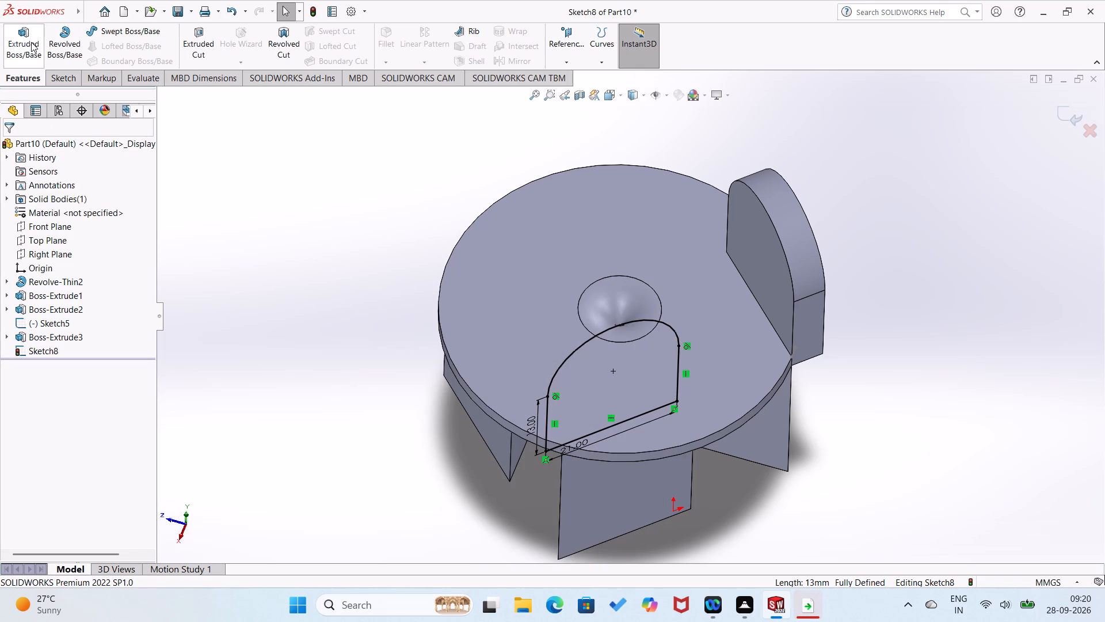
# Extrude the dimensioned round-topped tab outline 5 mm outward as a blind boss merged with the body.
pyautogui.click(31, 42)
pyautogui.scroll(1, 347, 244)
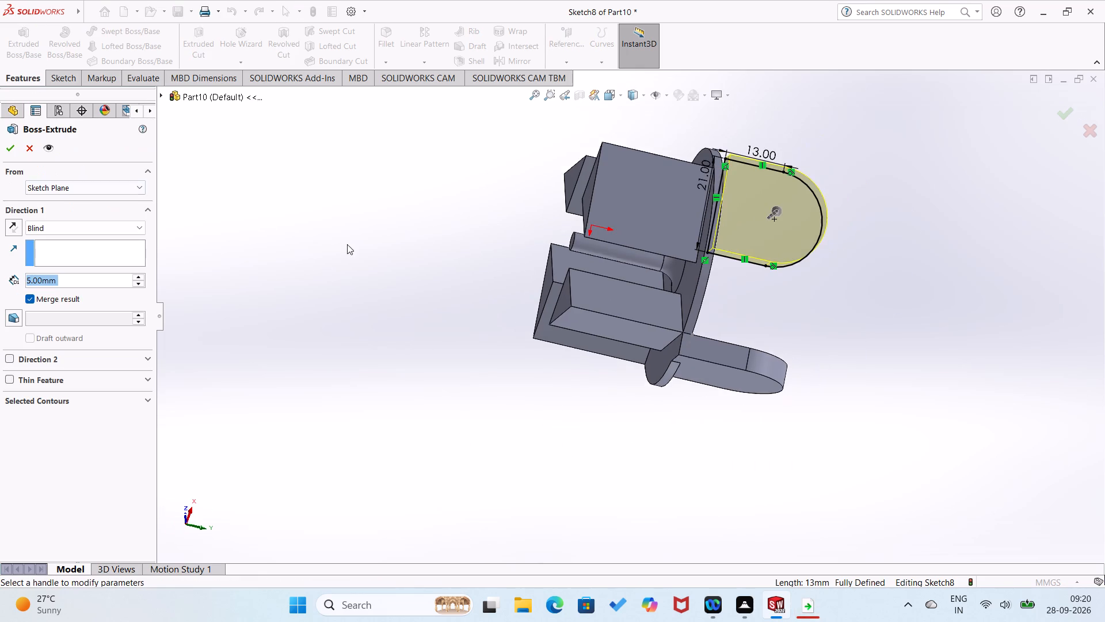
pyautogui.scroll(1, 410, 246)
pyautogui.moveTo(410, 246); pyautogui.dragTo(260, 242, button='middle')
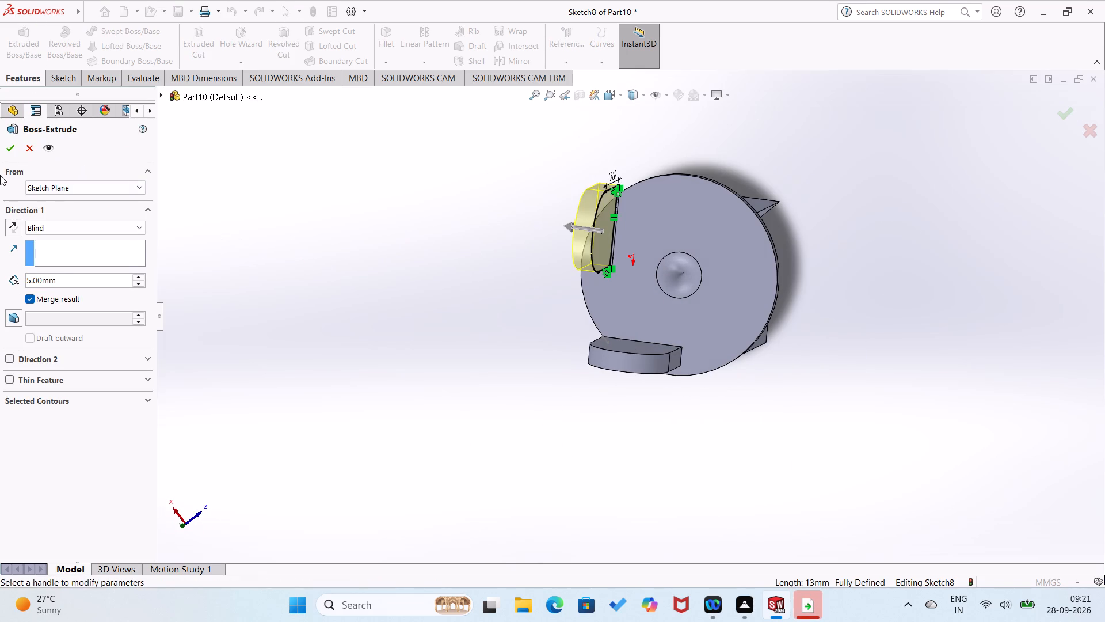
pyautogui.click(13, 156)
pyautogui.click(318, 283)
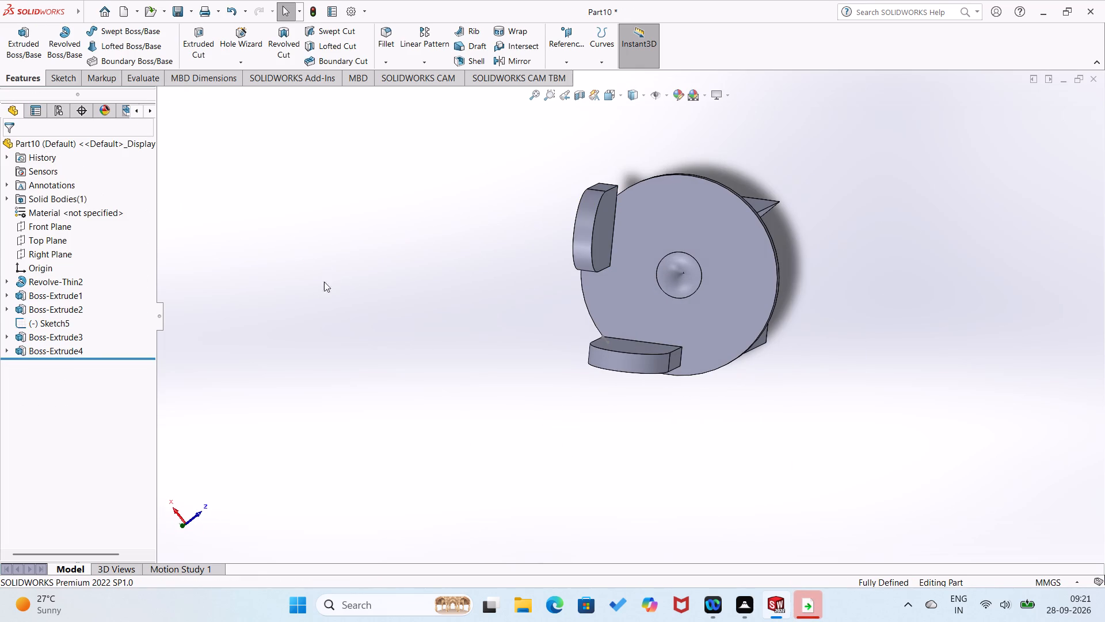
# On the outer face of the next leg without a tab, sketch a closed round-topped tab outline from its top corner, with sides about 19 mm.
pyautogui.moveTo(483, 305); pyautogui.dragTo(600, 352, button='middle')
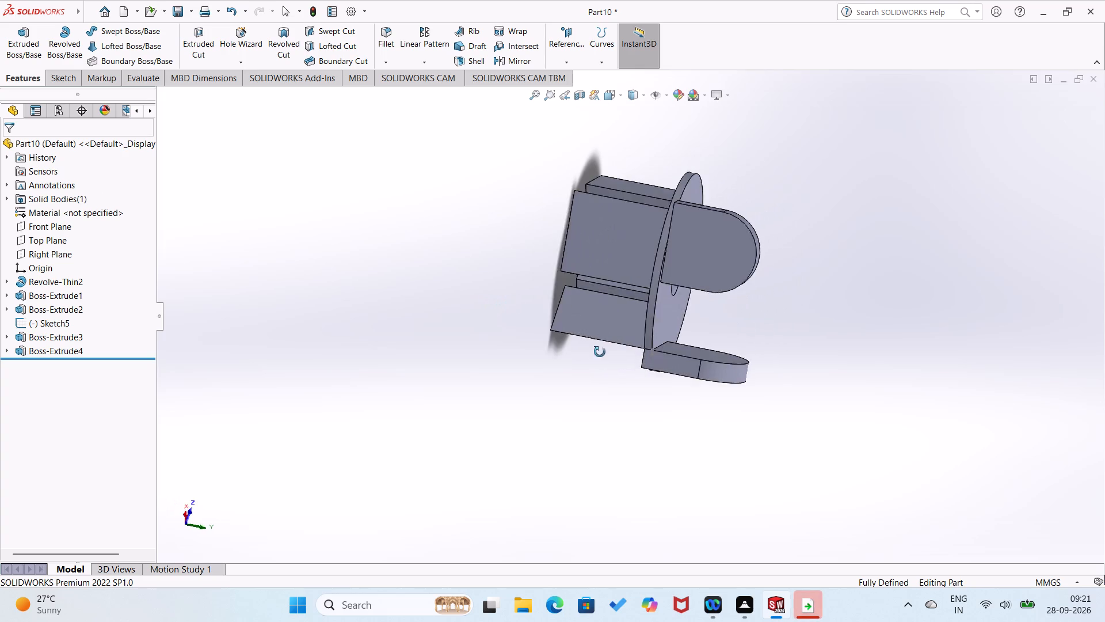
pyautogui.moveTo(600, 352); pyautogui.dragTo(570, 389, button='middle')
pyautogui.moveTo(581, 268); pyautogui.dragTo(573, 325, button='middle')
pyautogui.rightClick(623, 173)
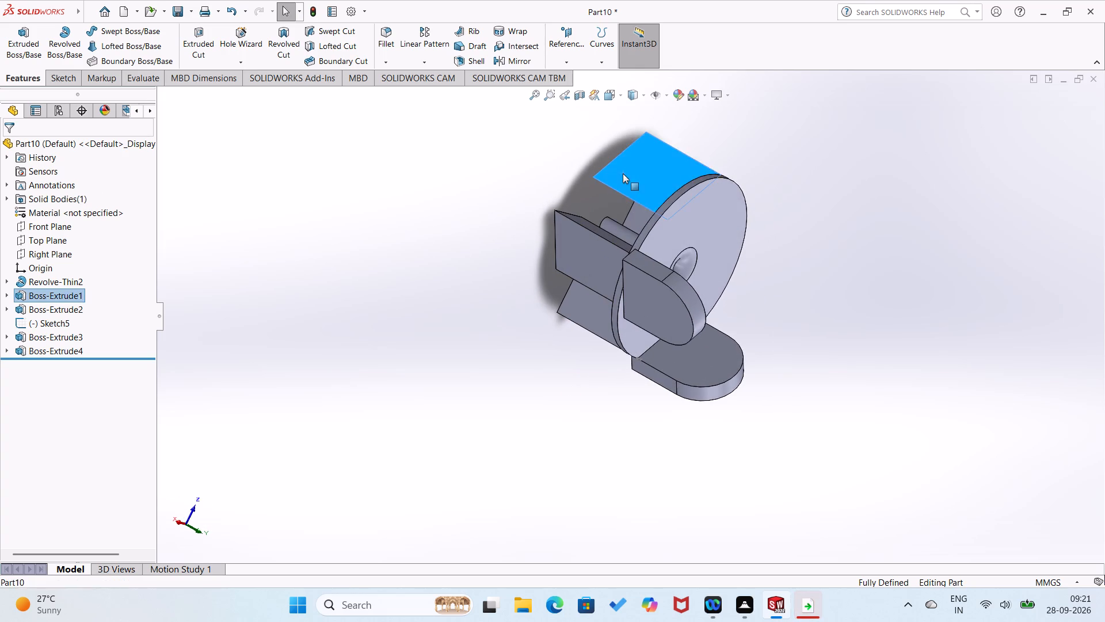
pyautogui.click(645, 155)
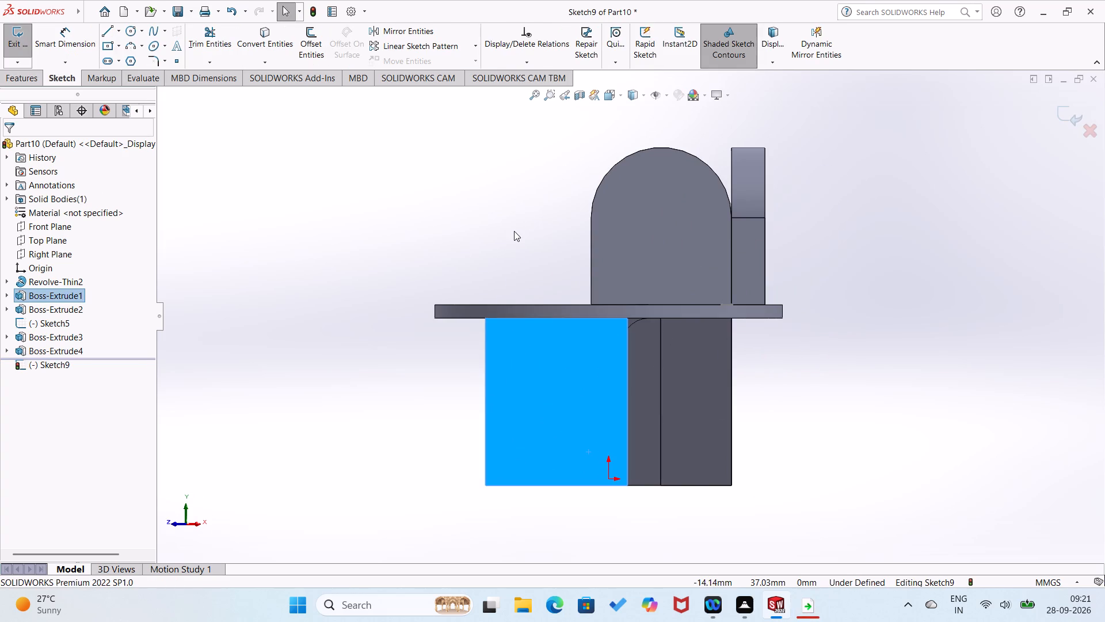
pyautogui.moveTo(514, 231); pyautogui.dragTo(463, 245, button='right')
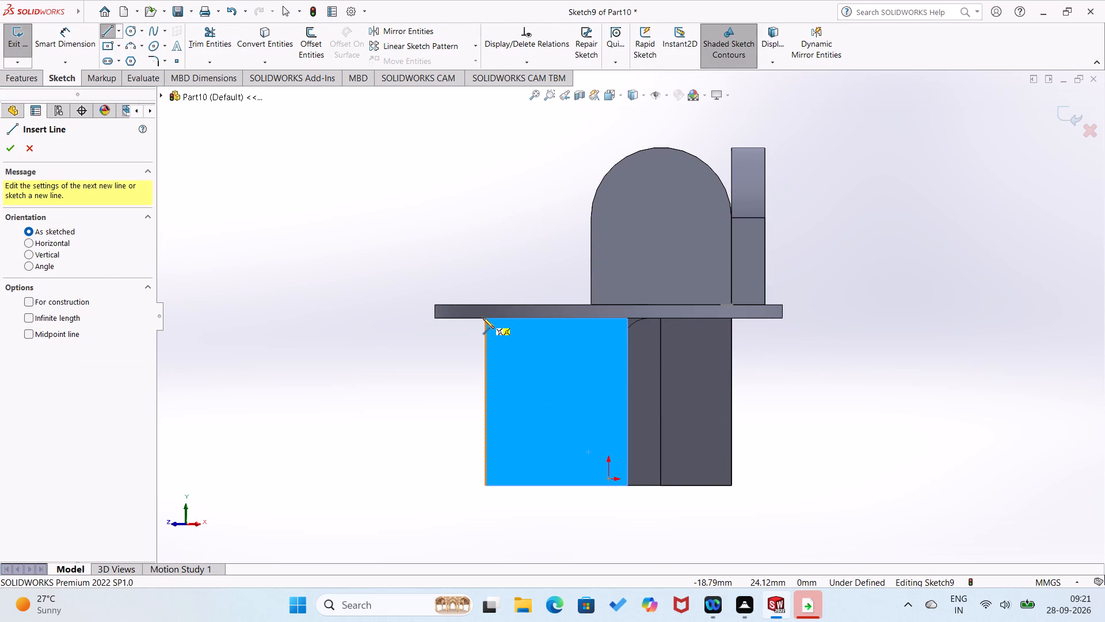
pyautogui.click(486, 317)
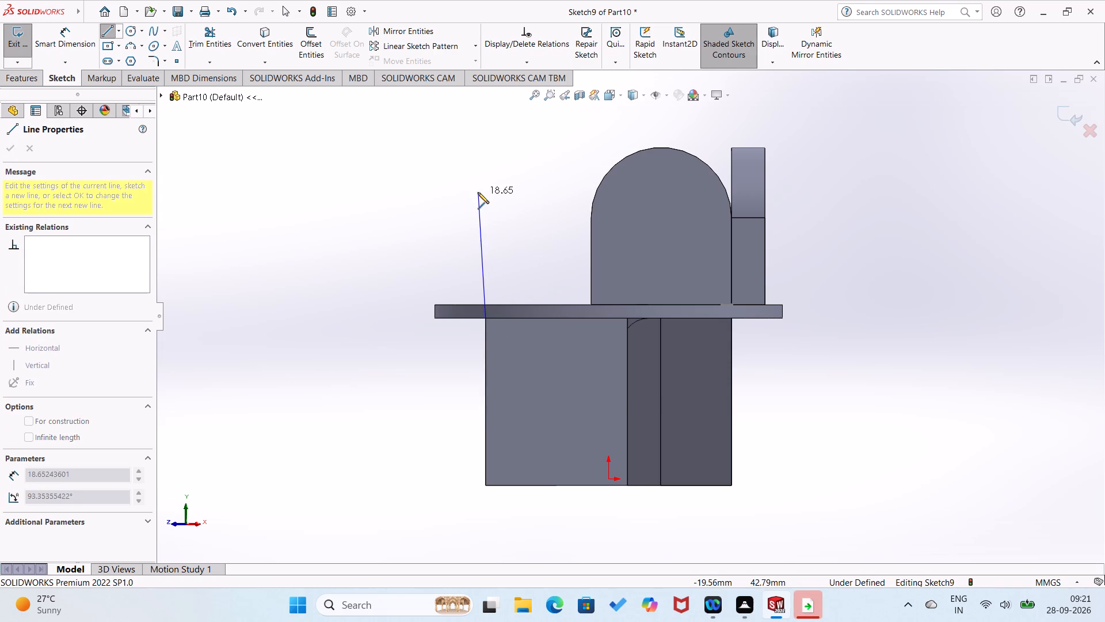
pyautogui.click(484, 193)
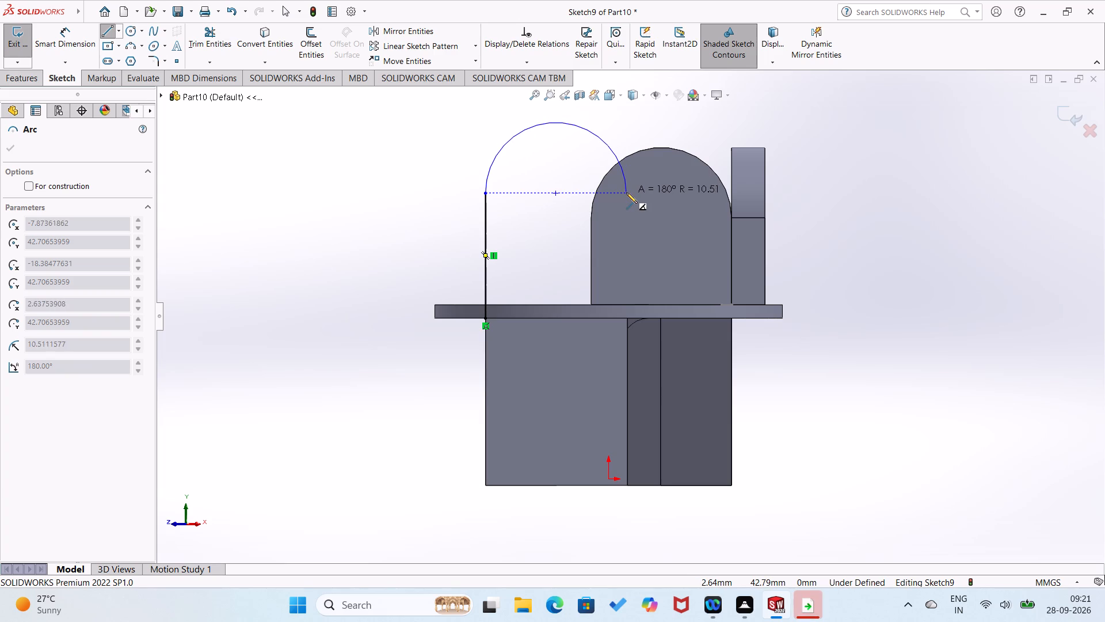
pyautogui.click(626, 208)
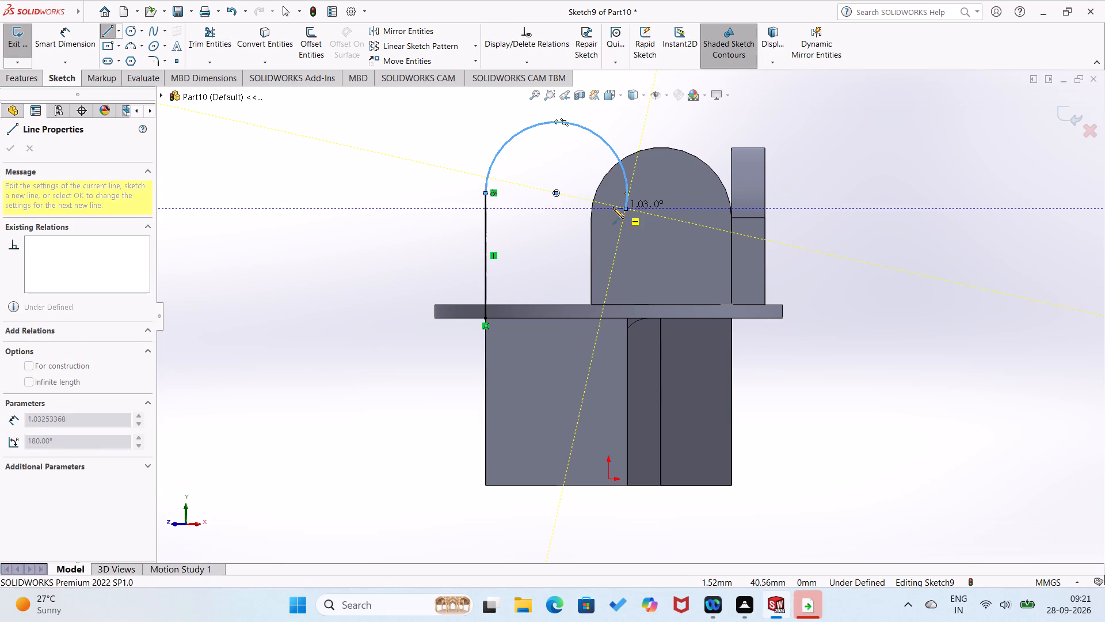
pyautogui.hotkey('ctrl', 'z')
pyautogui.moveTo(572, 210); pyautogui.dragTo(466, 219, button='right')
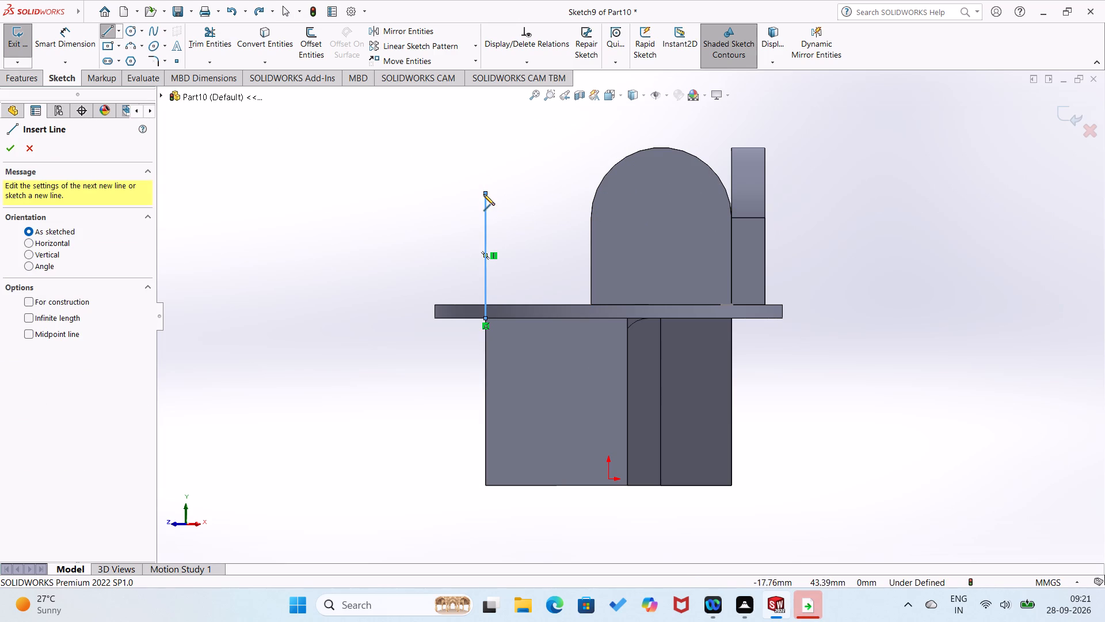
pyautogui.click(483, 195)
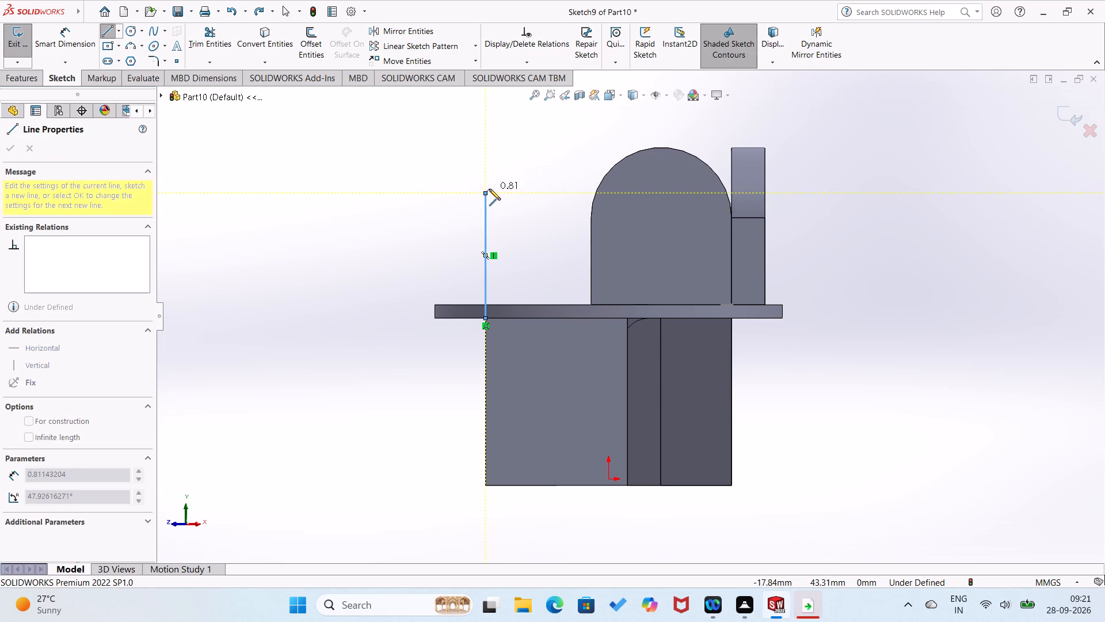
pyautogui.click(630, 194)
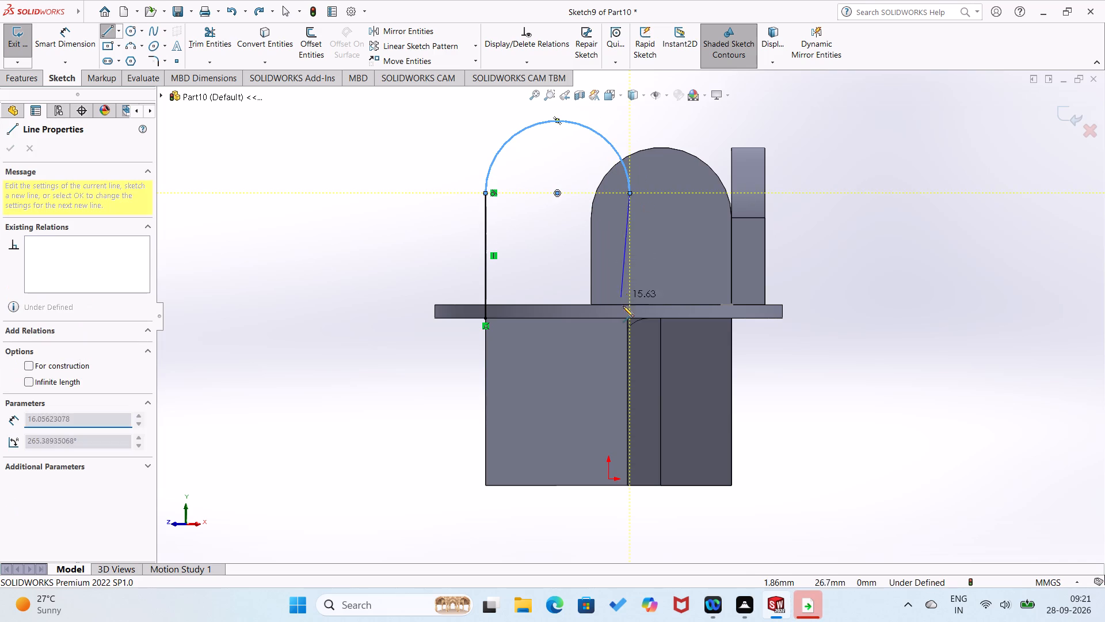
pyautogui.click(627, 317)
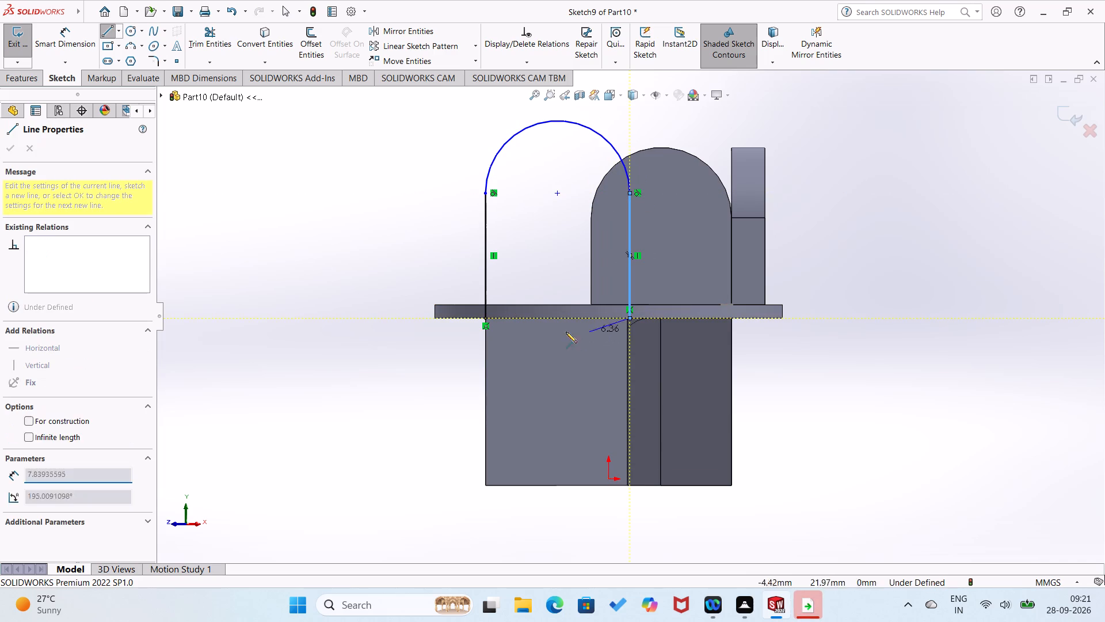
pyautogui.click(487, 317)
# Dimension the new tab outline's left side line to 15 mm.
pyautogui.moveTo(414, 335); pyautogui.dragTo(456, 194, button='right')
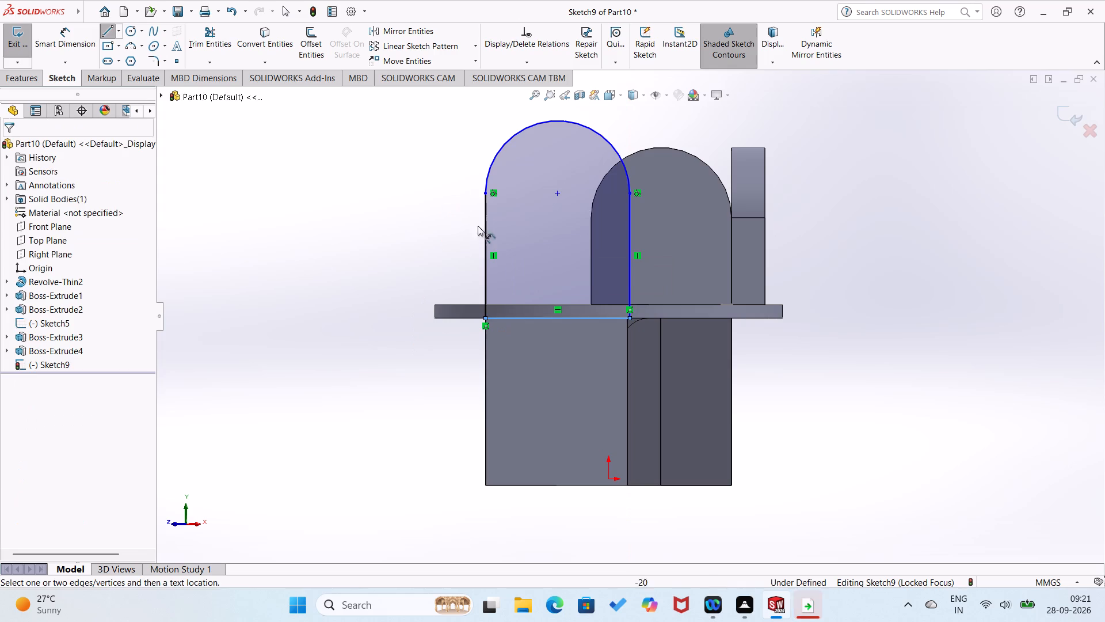
pyautogui.click(487, 244)
pyautogui.click(464, 248)
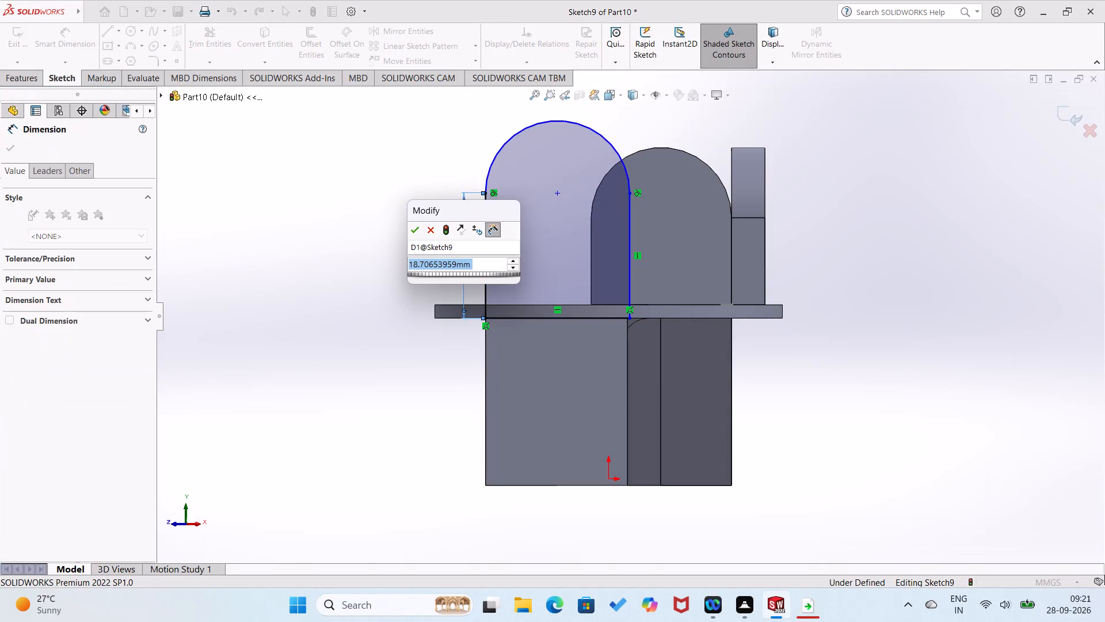
pyautogui.write('15')
pyautogui.press('Return')
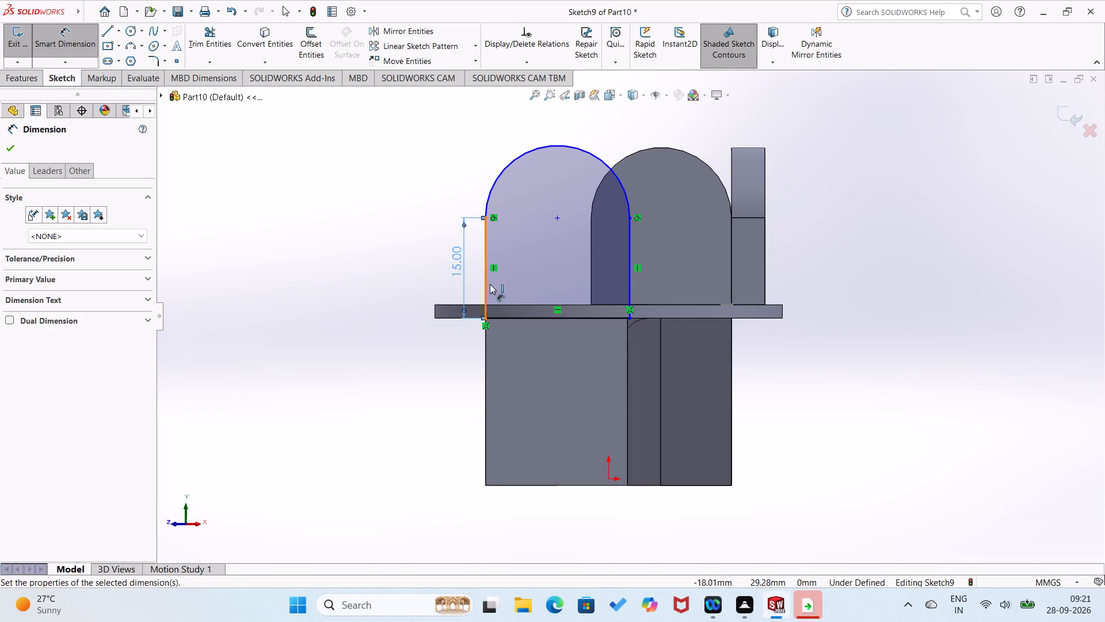
# Dimension the new tab outline's base line to 21 mm.
pyautogui.click(522, 320)
pyautogui.click(521, 338)
pyautogui.write('21')
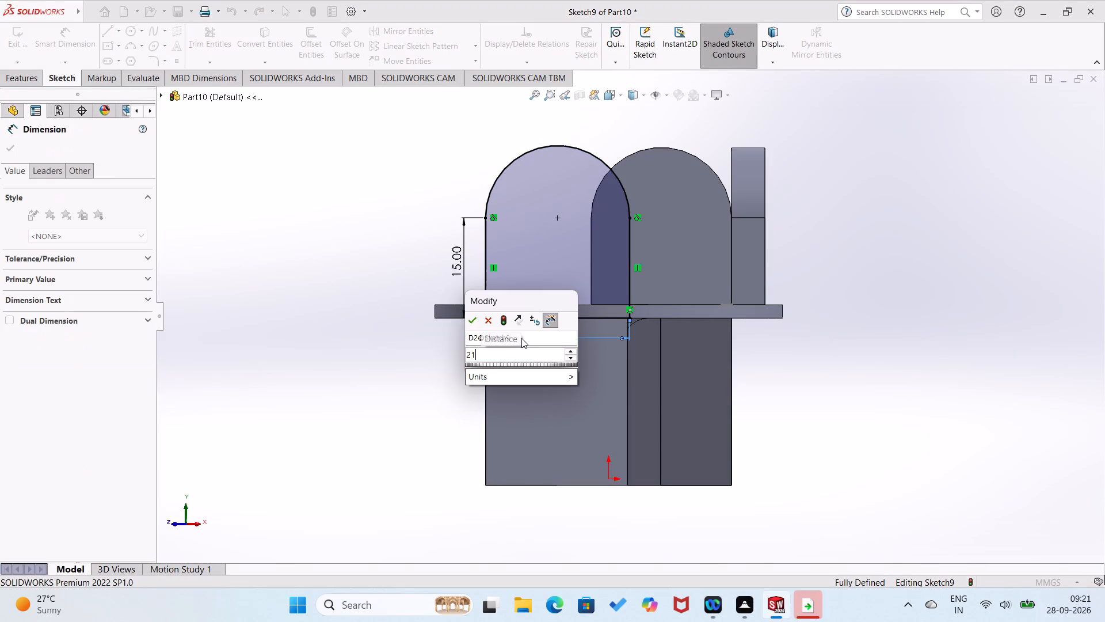
pyautogui.press('Return')
pyautogui.click(345, 386)
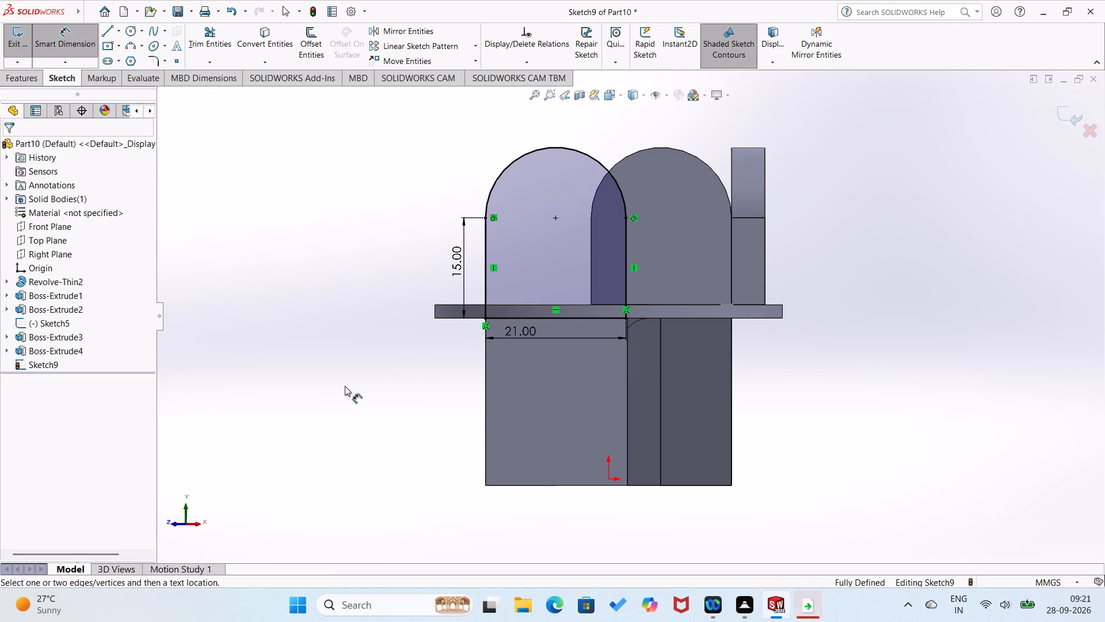
# Extrude the third tab outline 5 mm as a blind boss merged with the body.
pyautogui.click(20, 86)
pyautogui.click(20, 78)
pyautogui.click(4, 29)
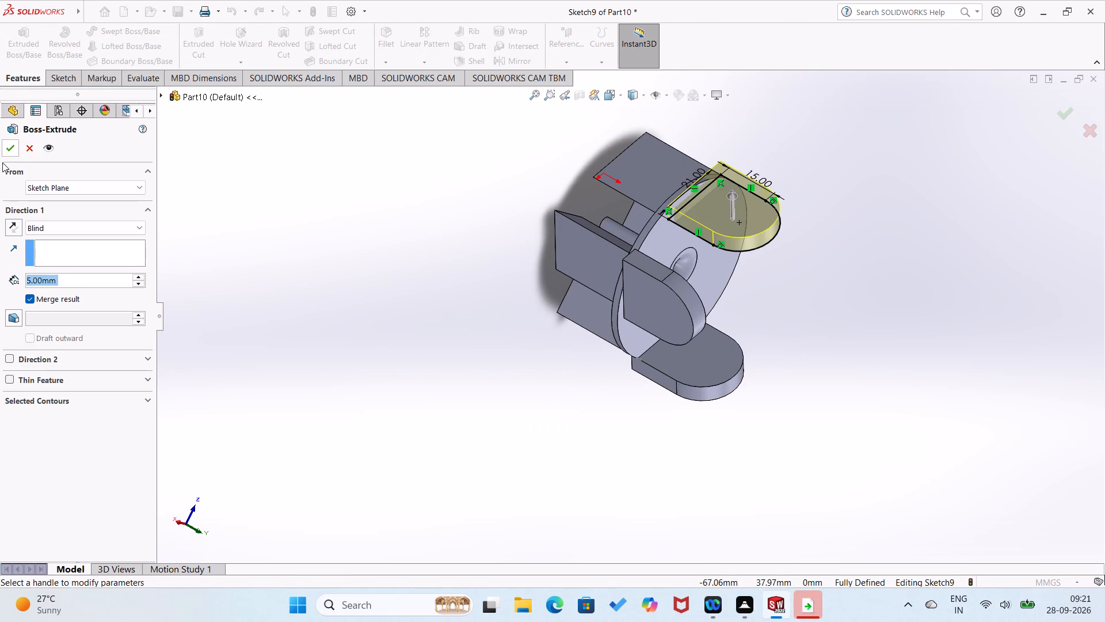
pyautogui.click(9, 144)
pyautogui.click(276, 317)
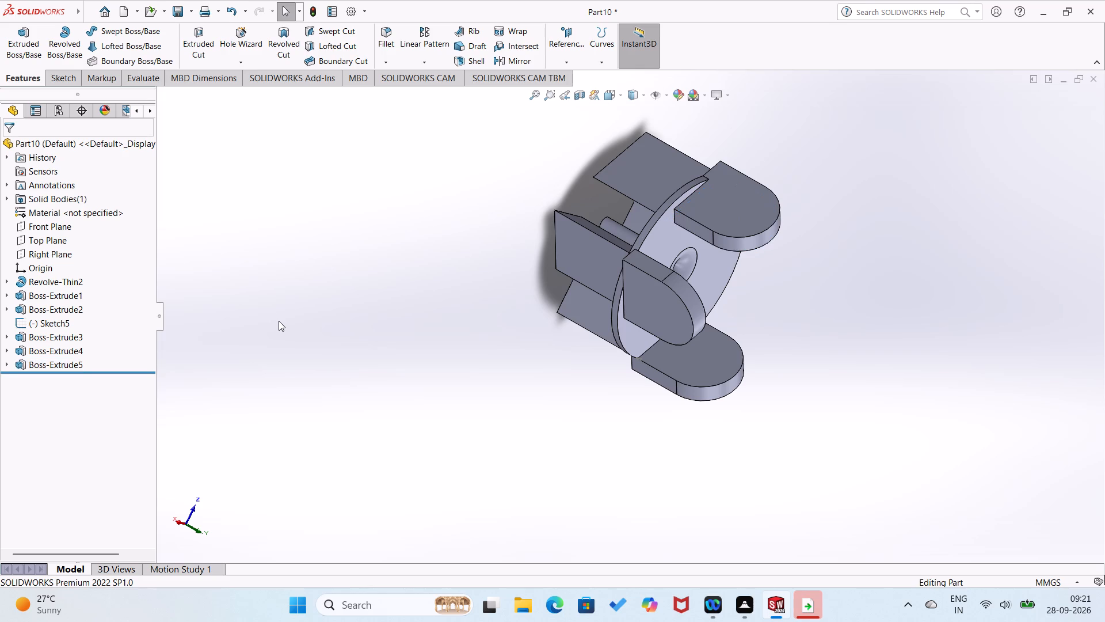
# On the outer face of the remaining leg without a tab, sketch a closed round-topped outline from its top corner, about 21 mm wide with sides about 21 mm.
pyautogui.scroll(2, 568, 392)
pyautogui.moveTo(571, 396); pyautogui.dragTo(403, 472, button='middle')
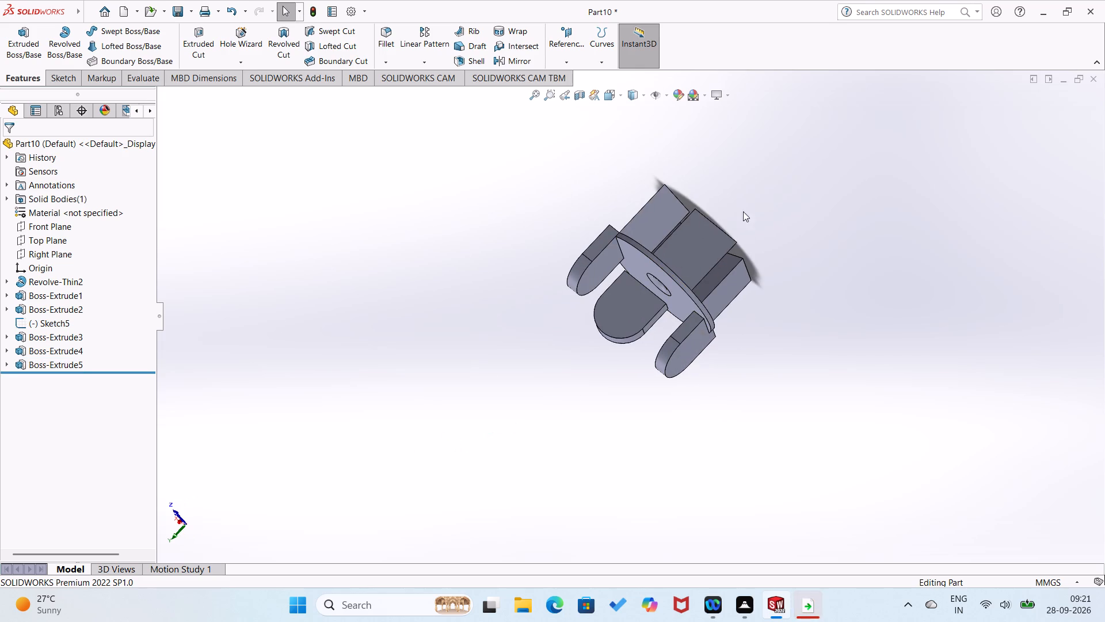
pyautogui.rightClick(696, 256)
pyautogui.click(727, 232)
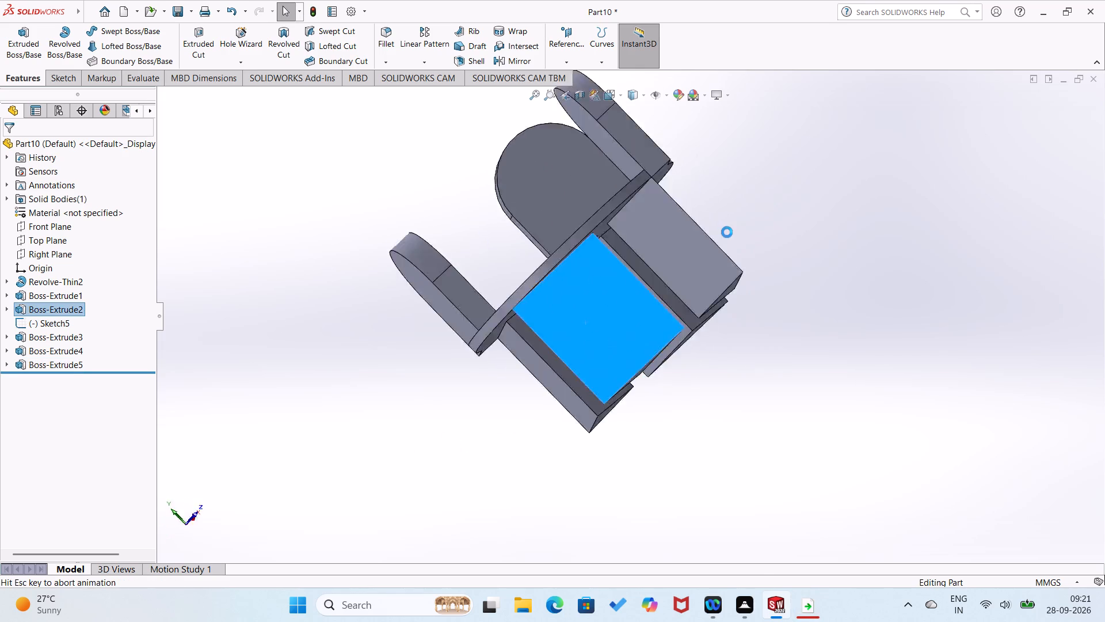
pyautogui.moveTo(822, 298); pyautogui.dragTo(722, 336, button='right')
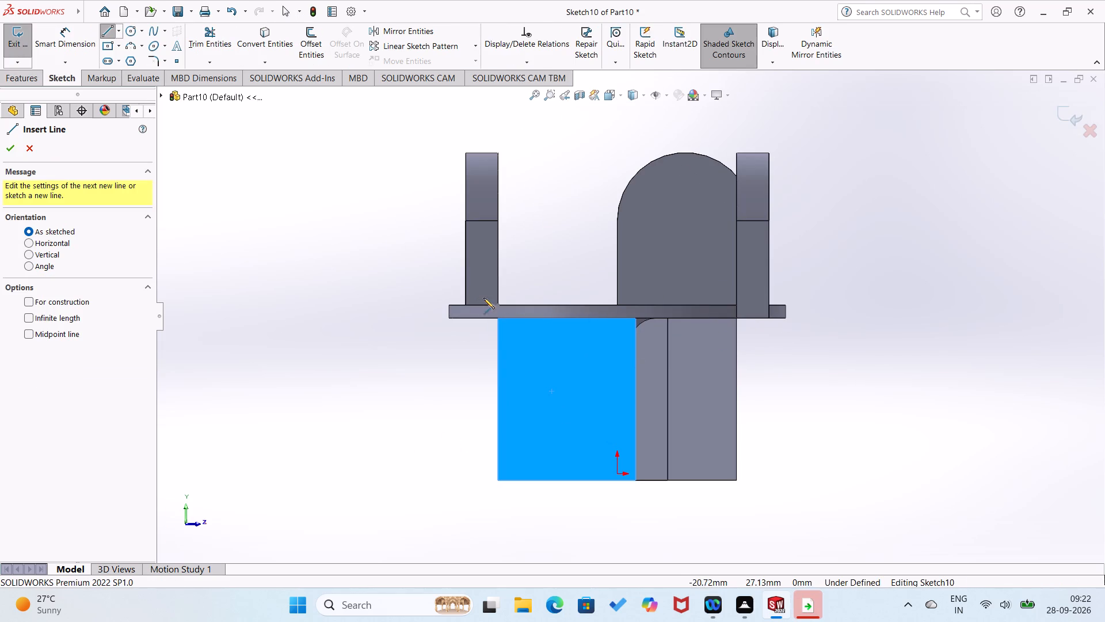
pyautogui.click(500, 316)
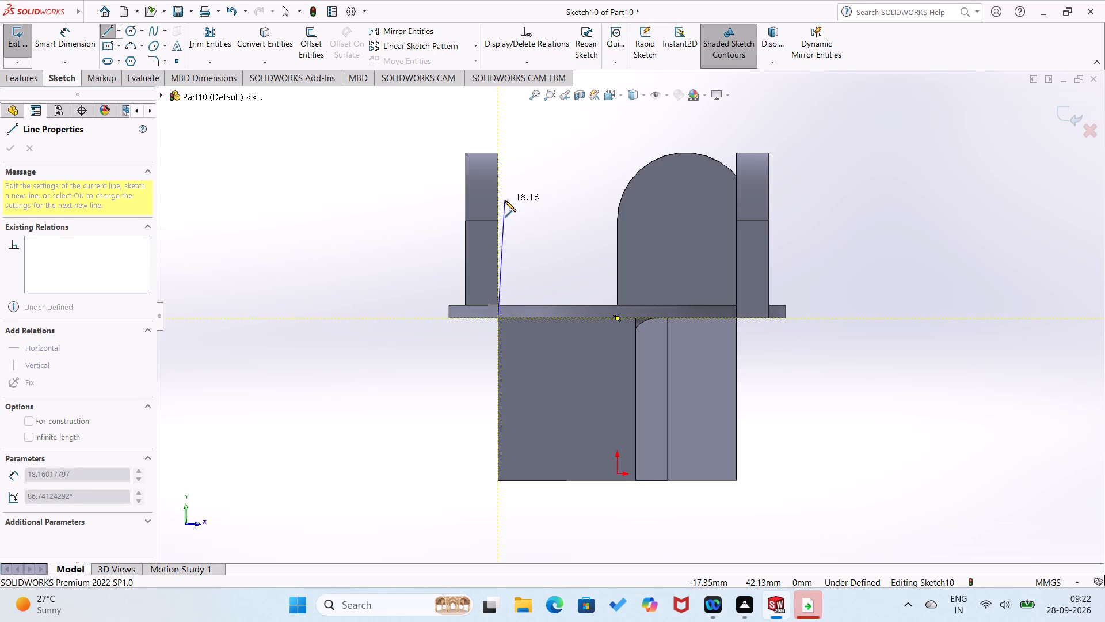
pyautogui.scroll(1, 502, 200)
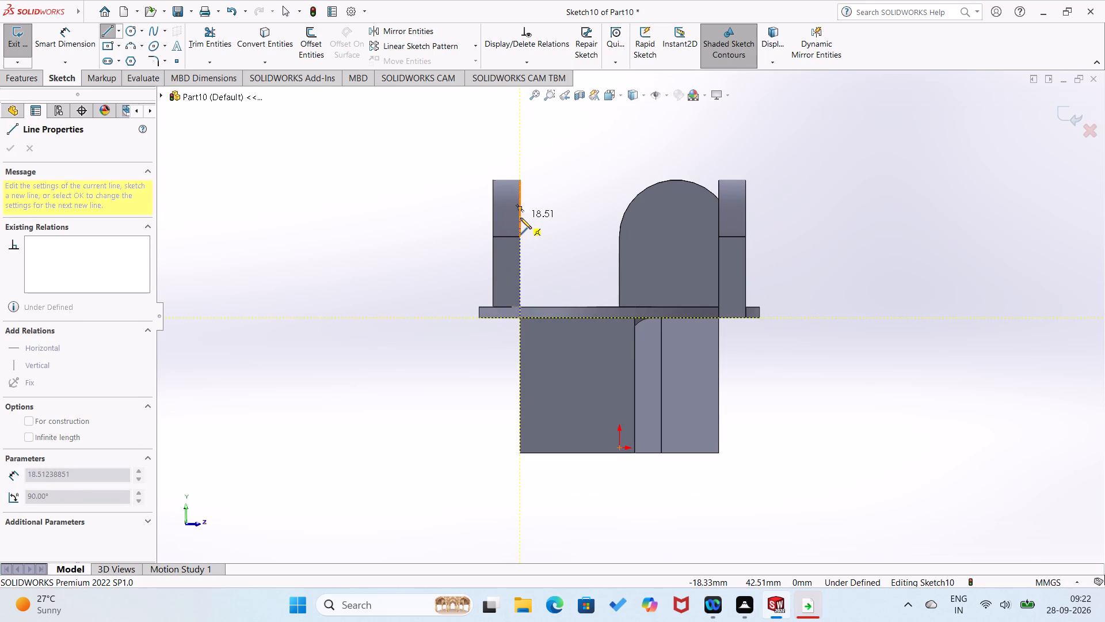
pyautogui.scroll(1, 520, 218)
pyautogui.scroll(-2, 526, 241)
pyautogui.moveTo(535, 275); pyautogui.dragTo(554, 297, button='middle')
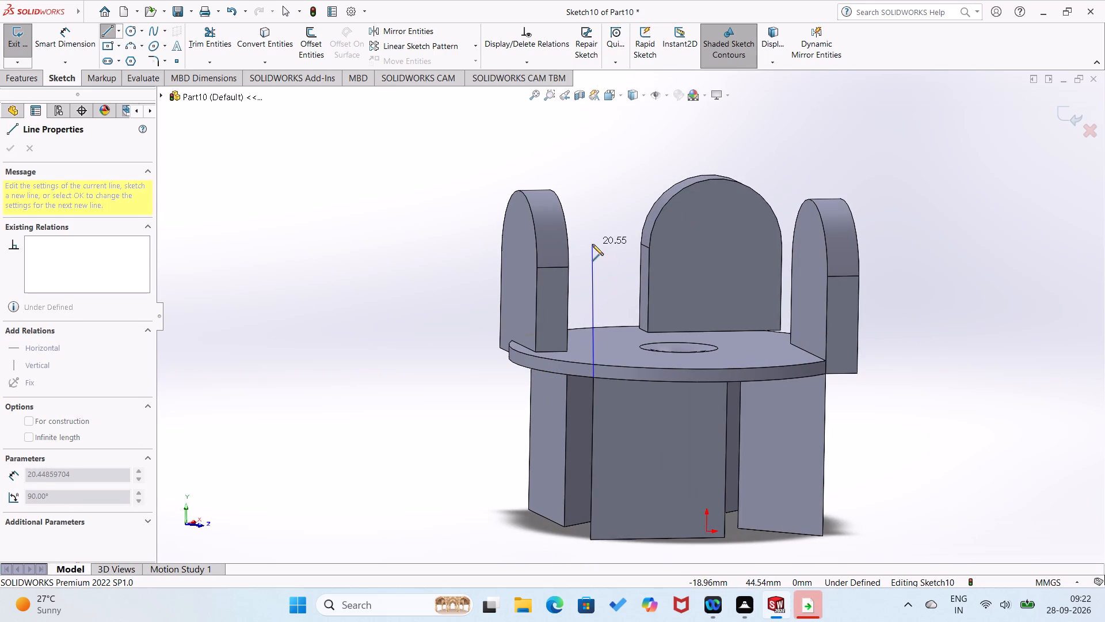
pyautogui.click(592, 244)
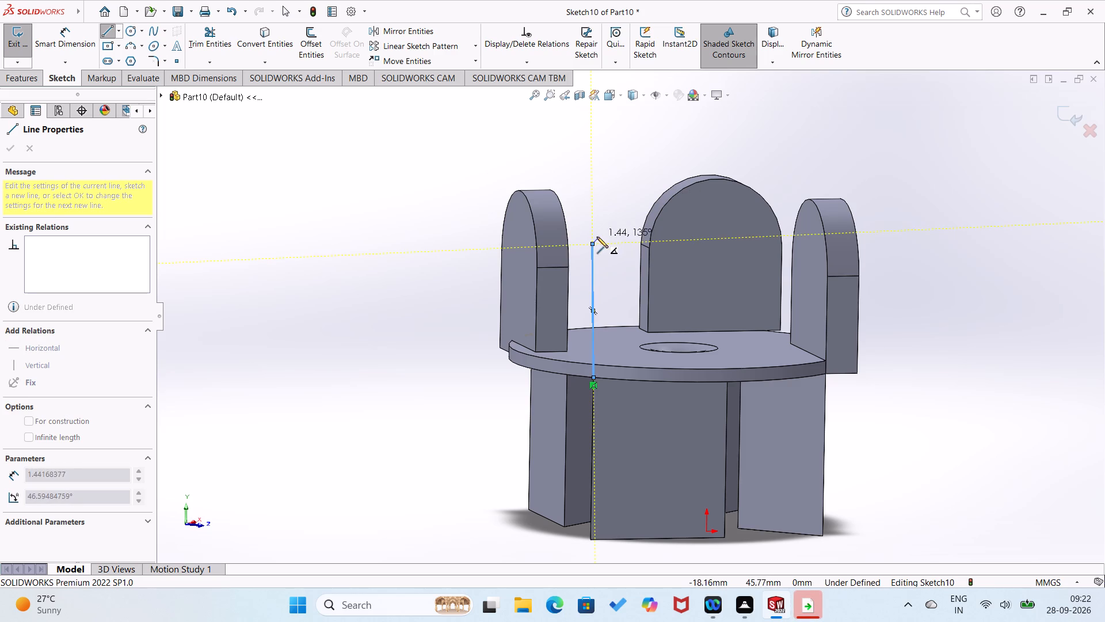
pyautogui.click(730, 244)
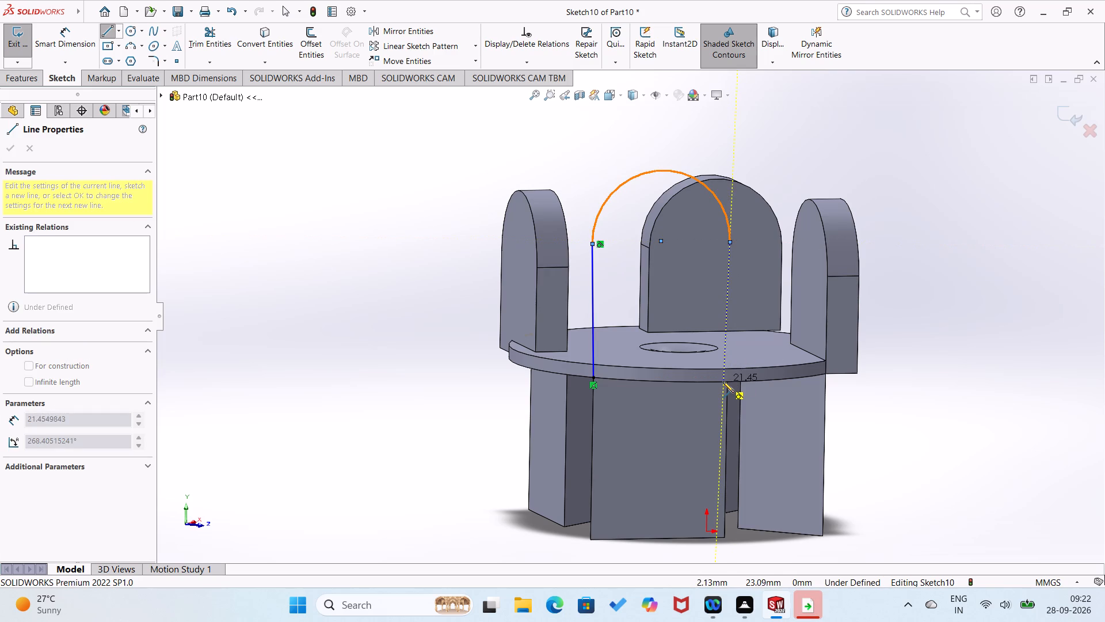
pyautogui.click(725, 381)
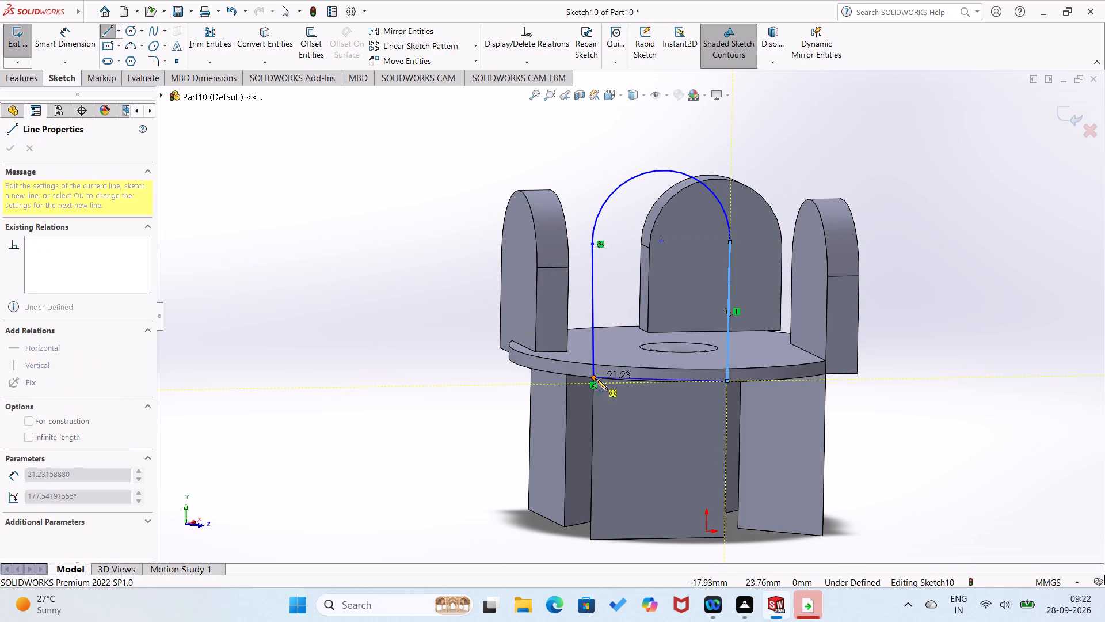
pyautogui.click(595, 379)
# Dimension the fourth tab outline's base line to 21 mm.
pyautogui.moveTo(594, 451); pyautogui.dragTo(593, 321, button='right')
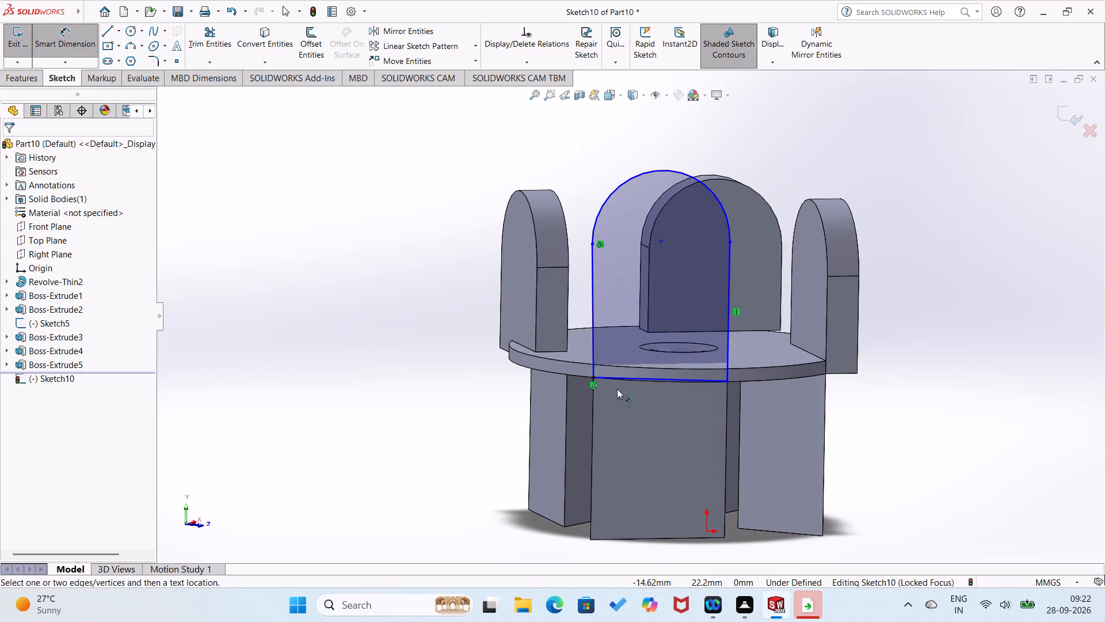
pyautogui.moveTo(617, 389); pyautogui.dragTo(645, 445, button='middle')
pyautogui.moveTo(645, 440); pyautogui.dragTo(599, 387, button='middle')
pyautogui.click(590, 351)
pyautogui.click(590, 374)
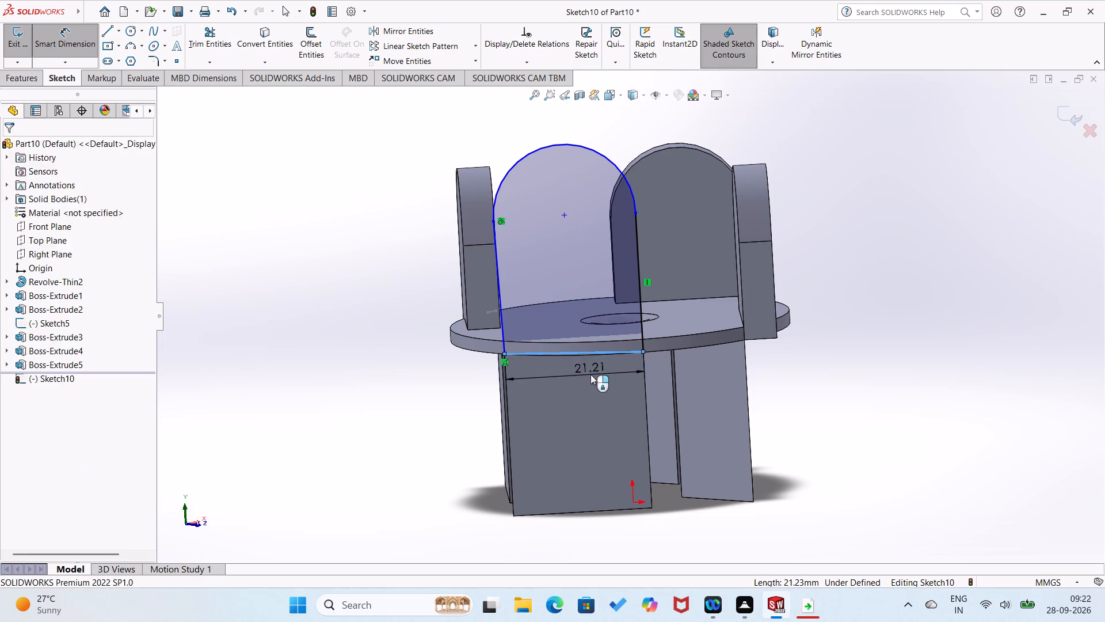
pyautogui.press('2')
pyautogui.write('1.')
pyautogui.press('BackSpace')
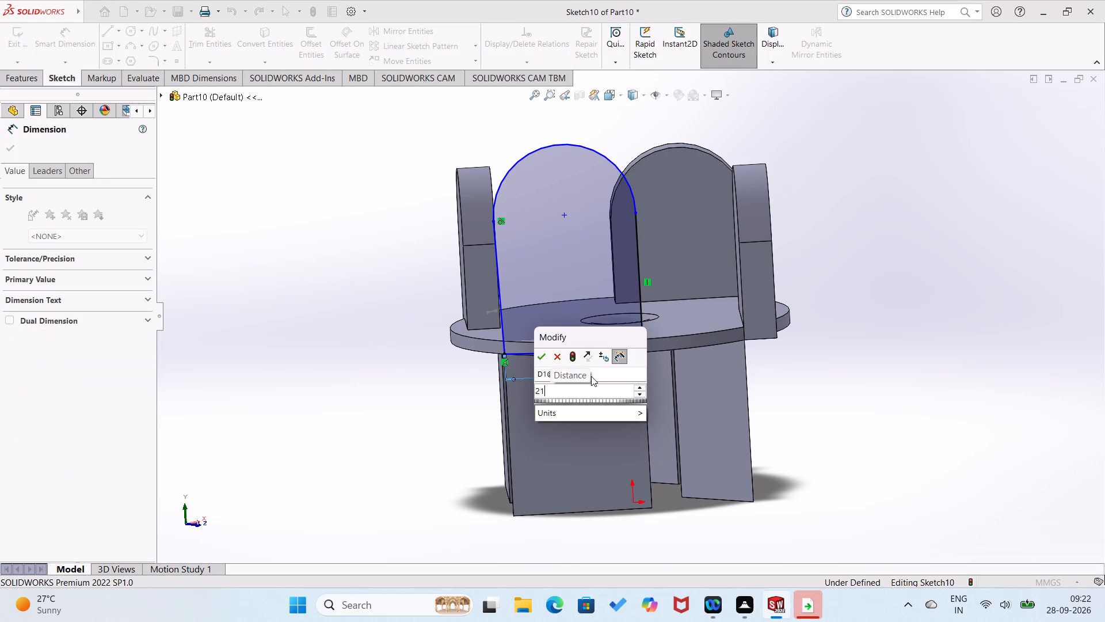
pyautogui.press('Return')
# Dimension the fourth tab outline's left side line to 15 mm.
pyautogui.click(503, 322)
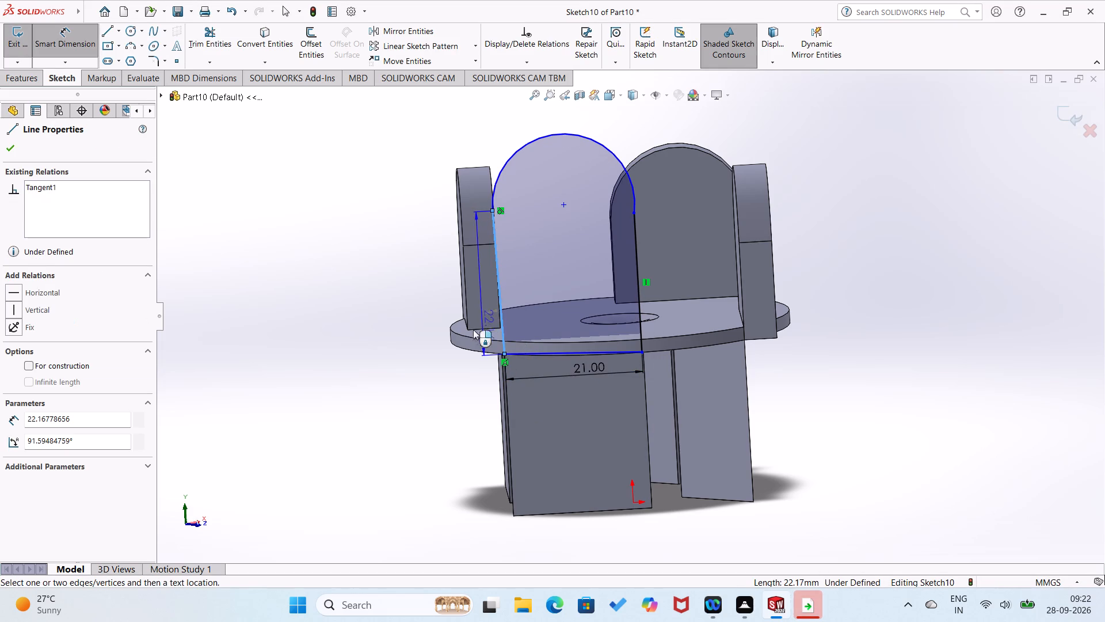
pyautogui.click(429, 331)
pyautogui.write('15')
pyautogui.write('3.')
pyautogui.press('BackSpace')
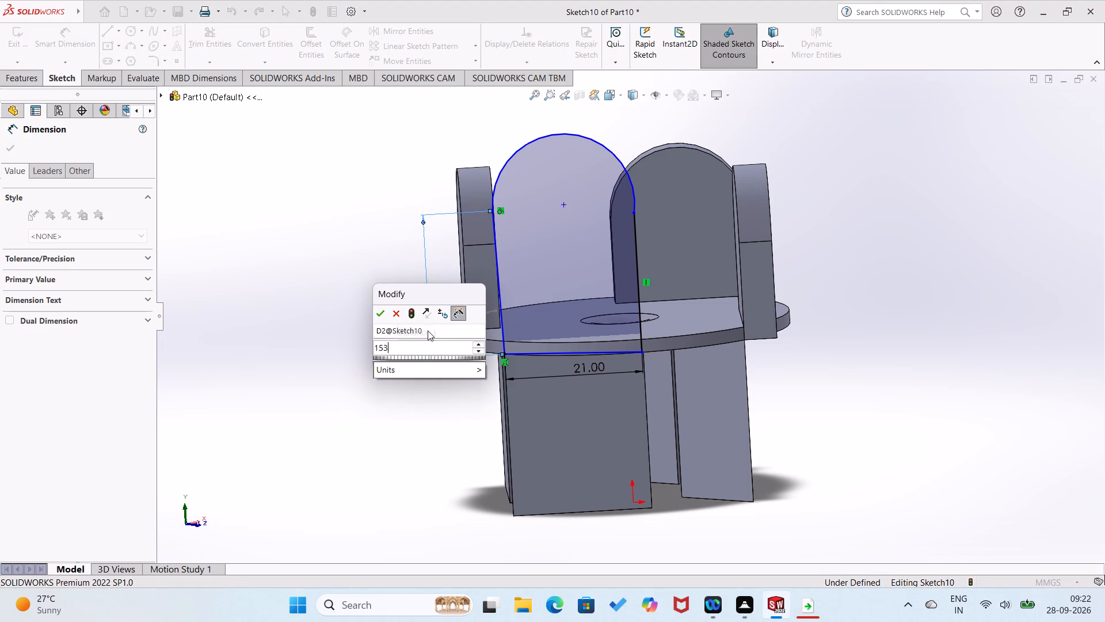
pyautogui.press('BackSpace')
pyautogui.press('Return')
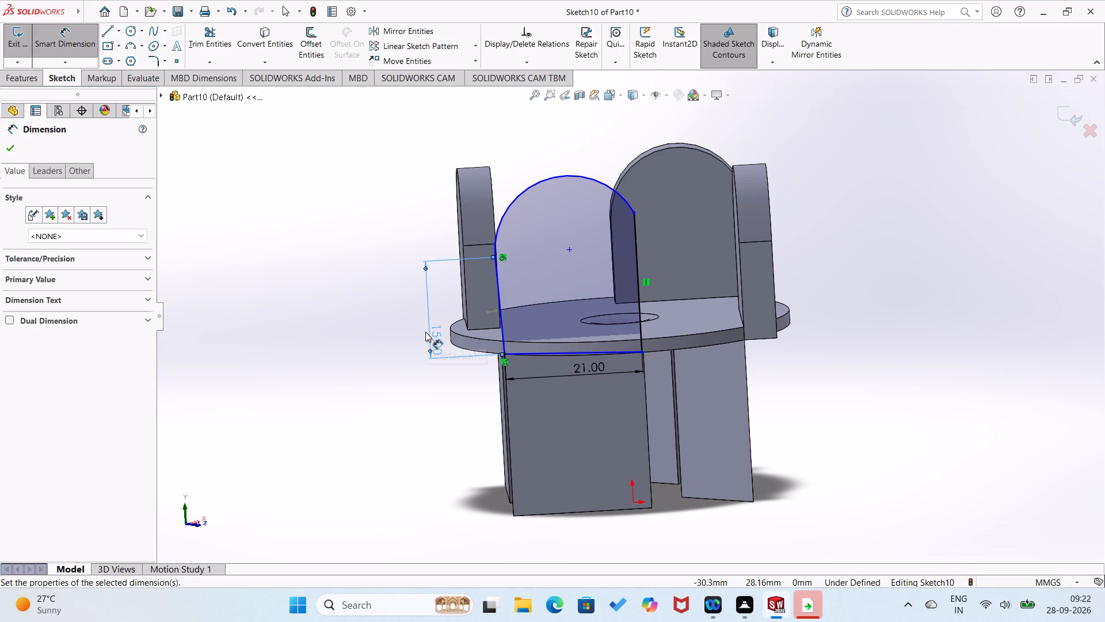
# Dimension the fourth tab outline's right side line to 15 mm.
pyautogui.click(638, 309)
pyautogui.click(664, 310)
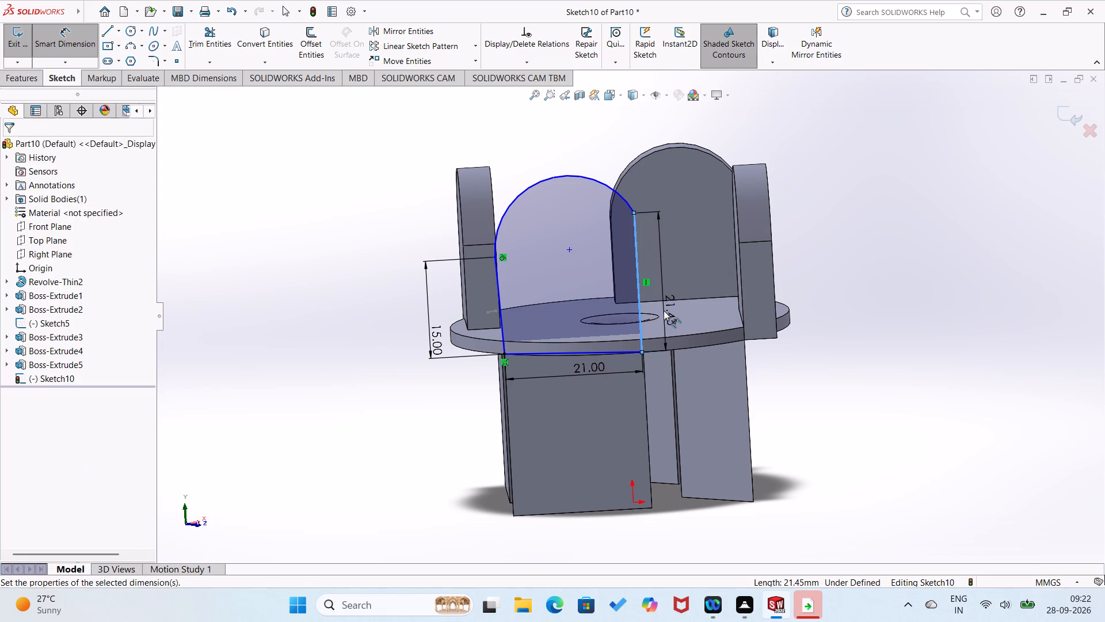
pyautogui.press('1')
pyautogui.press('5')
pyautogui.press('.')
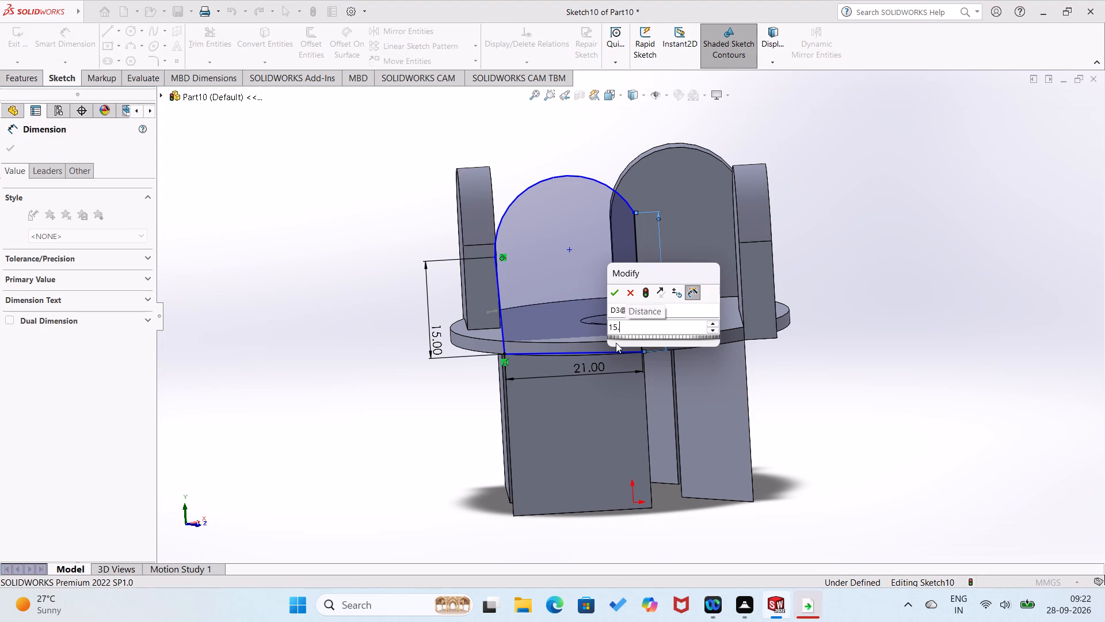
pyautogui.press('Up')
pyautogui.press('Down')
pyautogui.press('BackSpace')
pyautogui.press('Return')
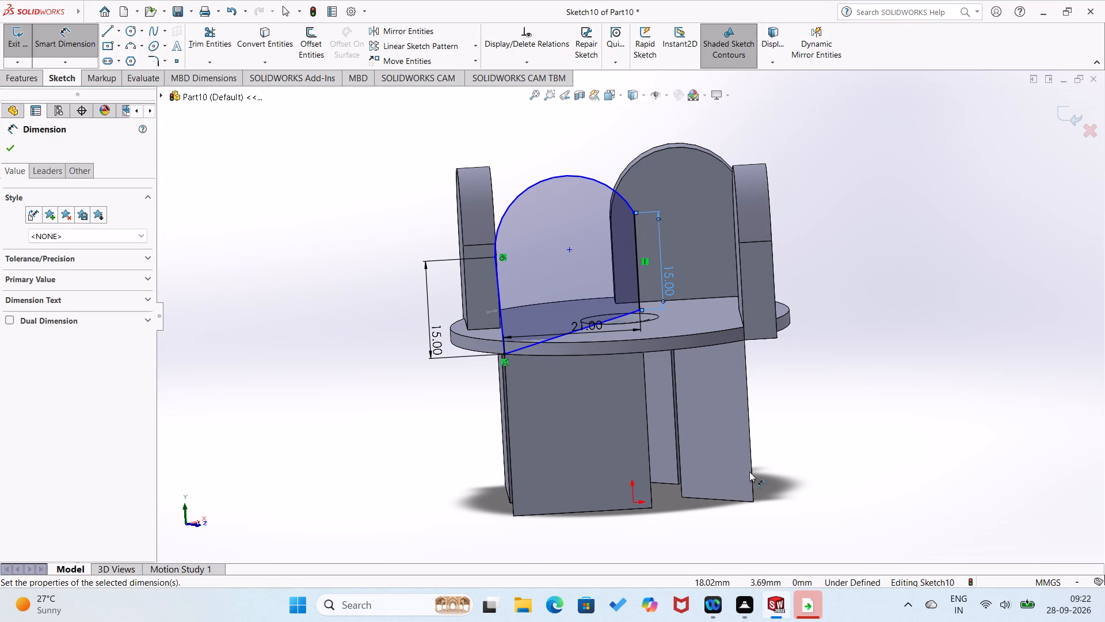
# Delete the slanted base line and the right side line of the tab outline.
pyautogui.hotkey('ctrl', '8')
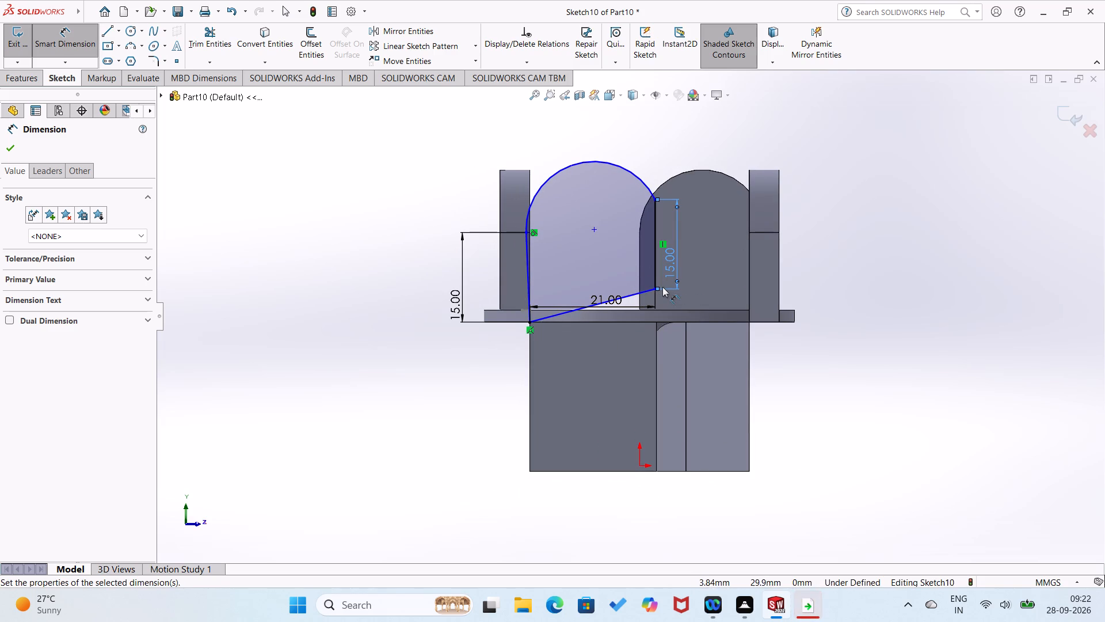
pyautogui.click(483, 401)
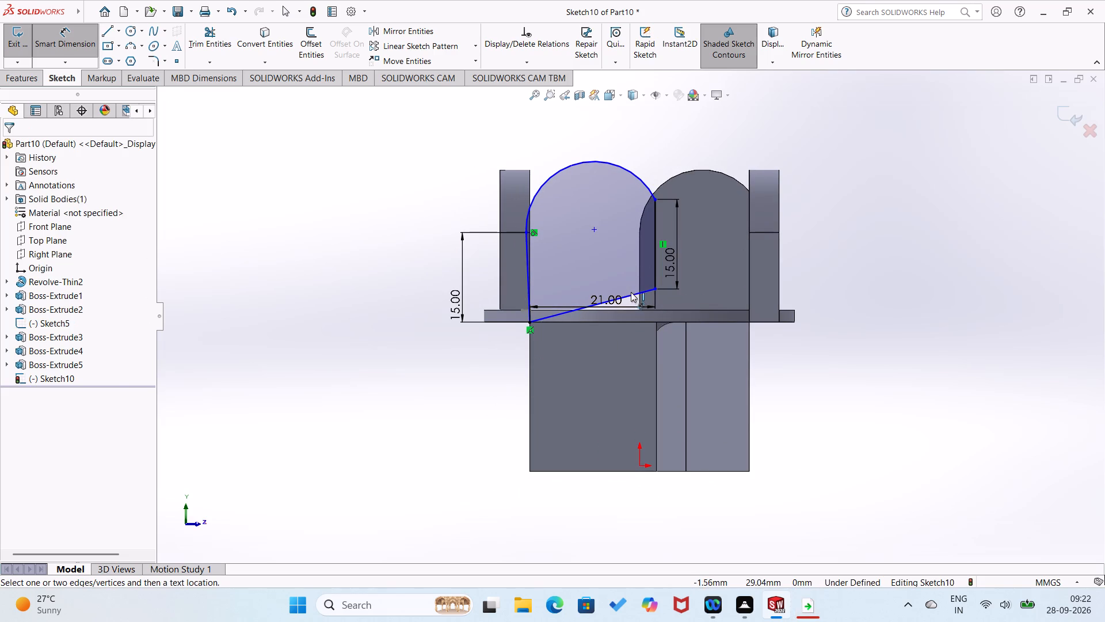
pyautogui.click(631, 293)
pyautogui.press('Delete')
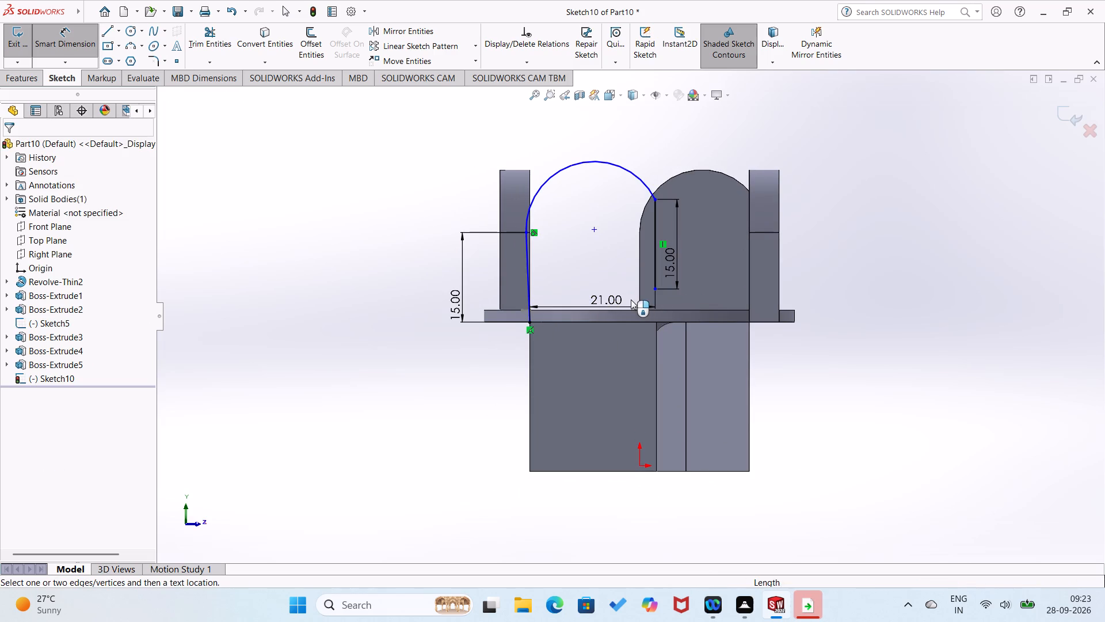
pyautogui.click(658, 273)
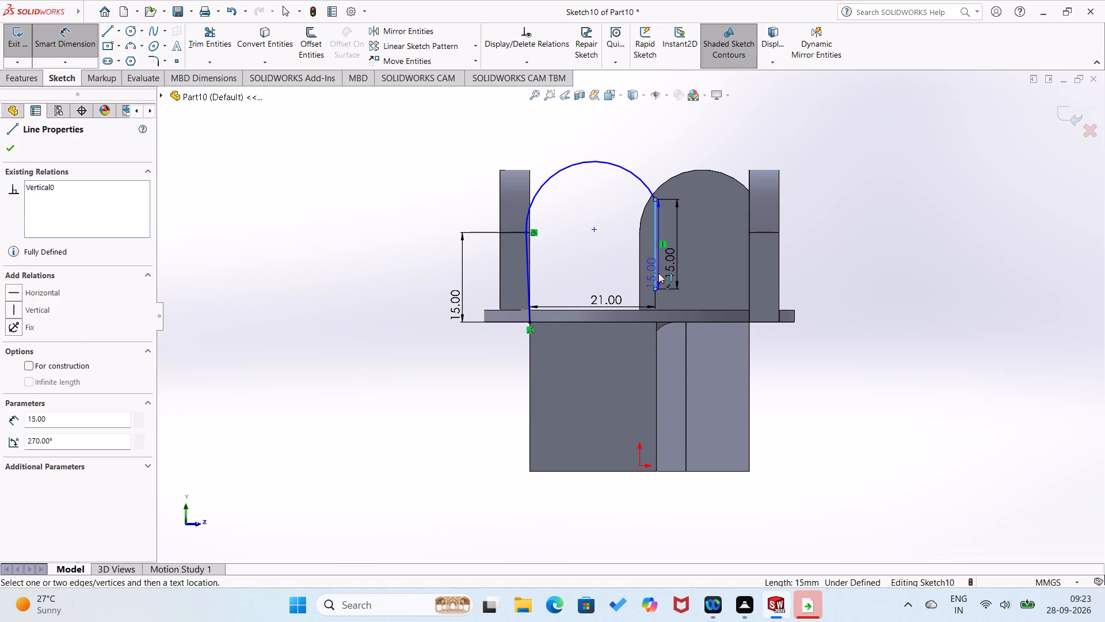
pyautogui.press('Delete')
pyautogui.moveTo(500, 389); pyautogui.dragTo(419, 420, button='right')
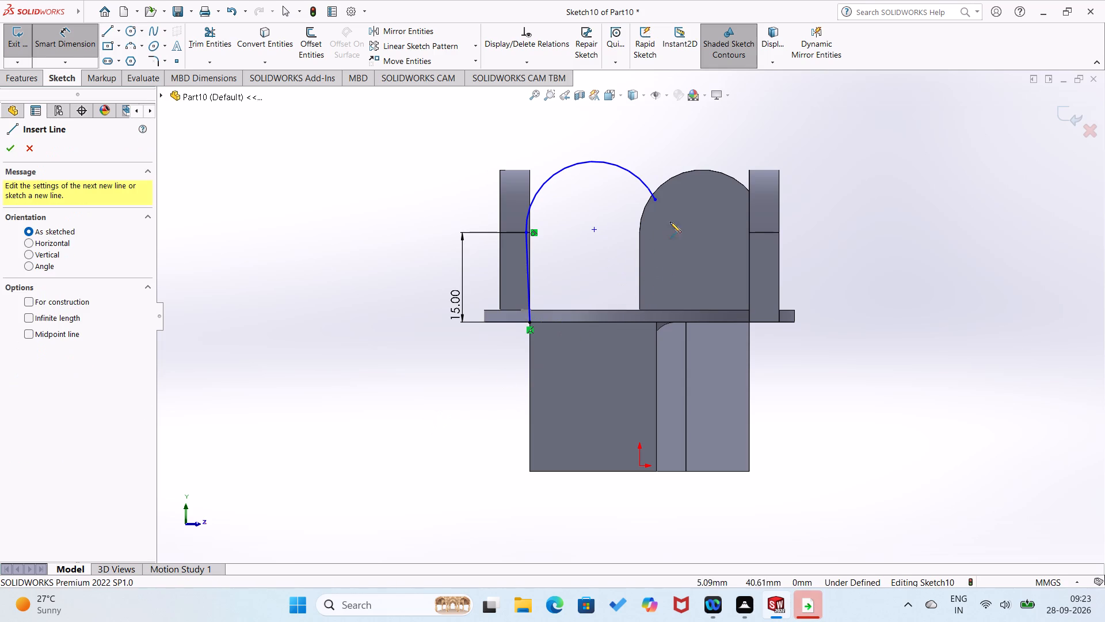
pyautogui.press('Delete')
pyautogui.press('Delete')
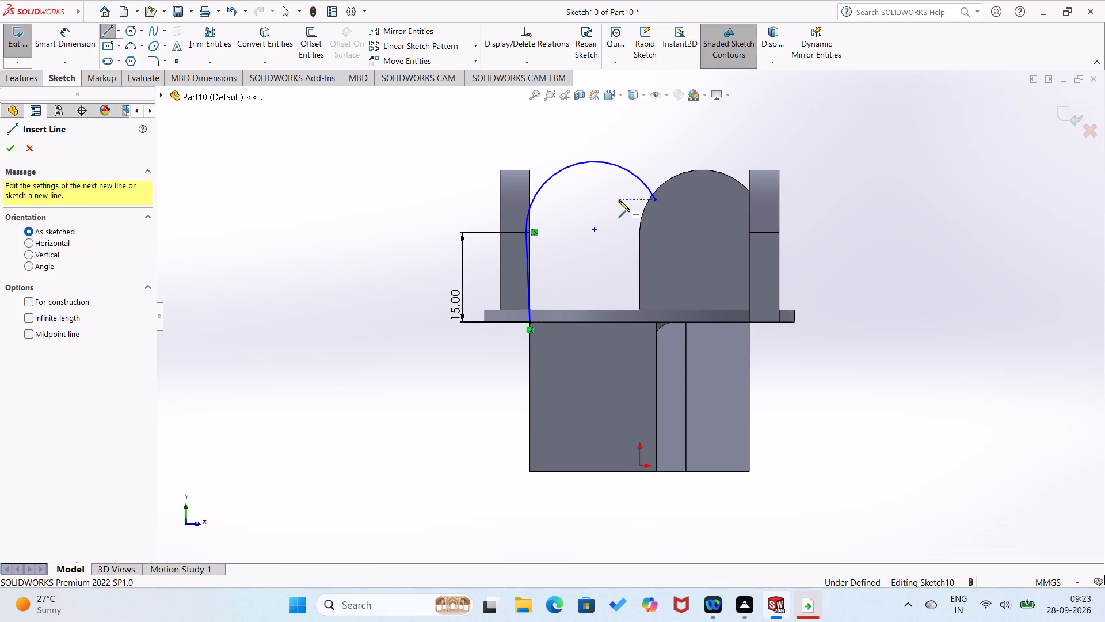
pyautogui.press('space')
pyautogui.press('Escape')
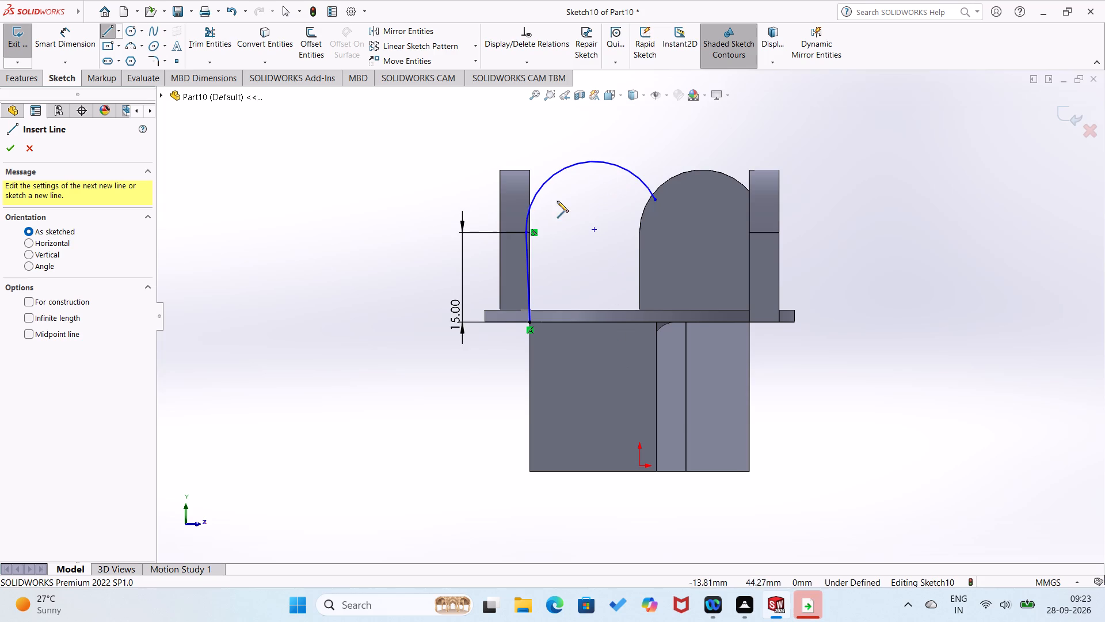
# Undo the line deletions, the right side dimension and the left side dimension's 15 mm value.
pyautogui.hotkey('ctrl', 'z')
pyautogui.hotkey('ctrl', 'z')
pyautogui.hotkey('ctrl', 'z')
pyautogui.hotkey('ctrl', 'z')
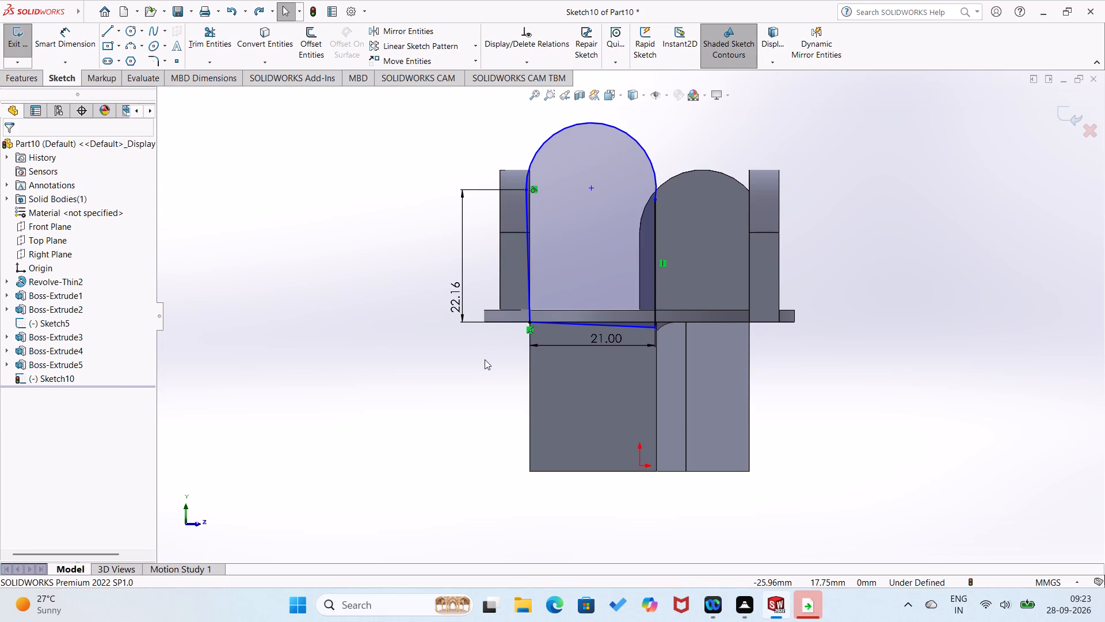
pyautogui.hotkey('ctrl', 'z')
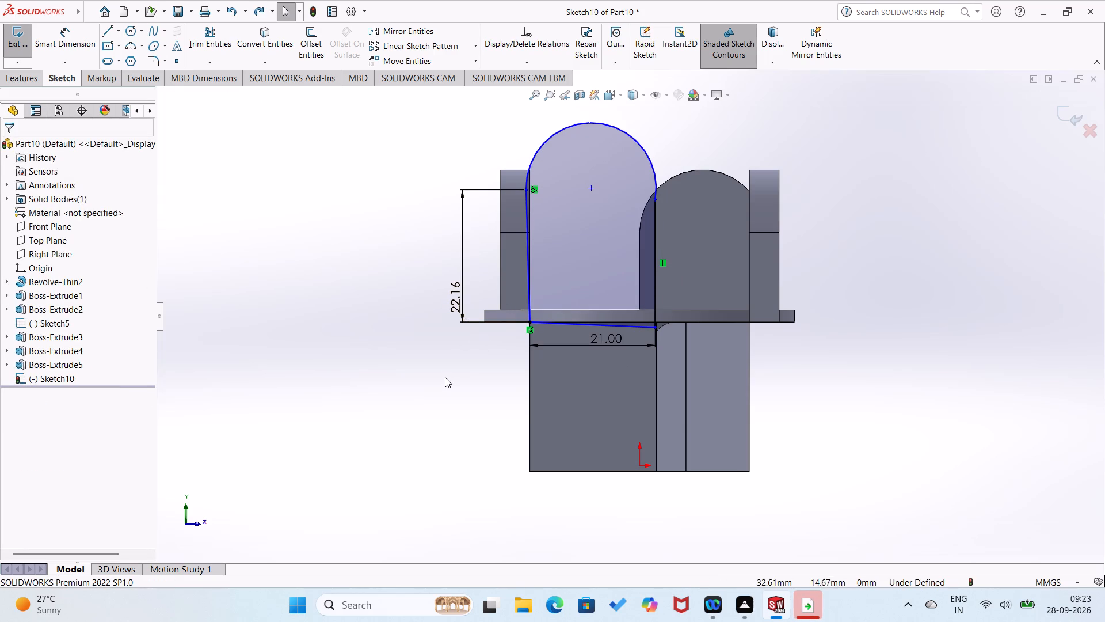
# Add a horizontal relation to the tab outline's base line.
pyautogui.click(445, 374)
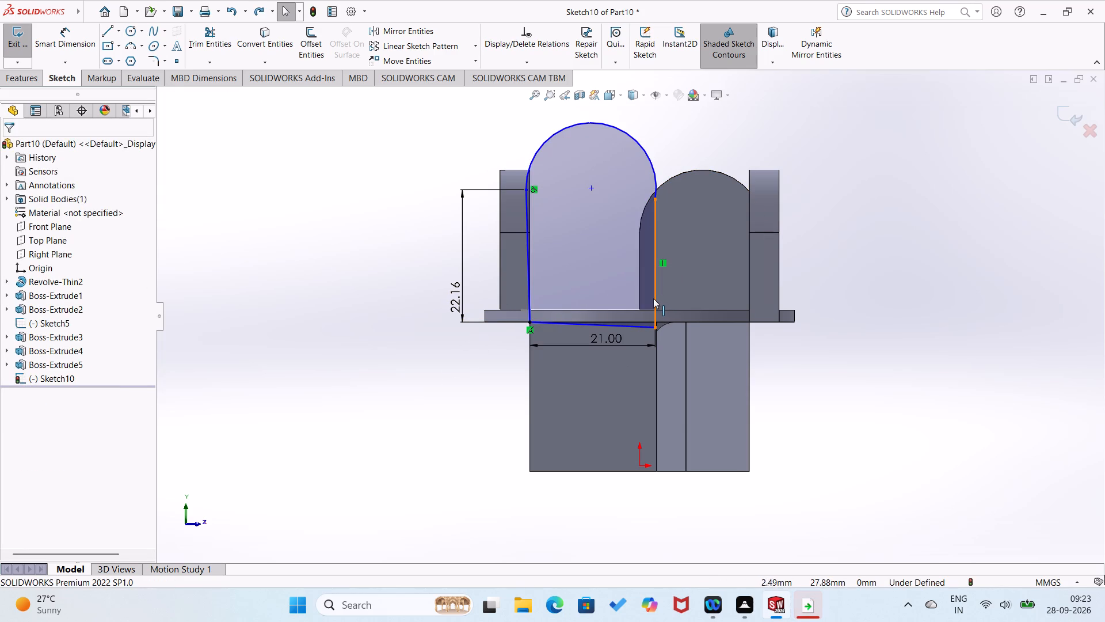
pyautogui.click(653, 298)
pyautogui.press('Escape')
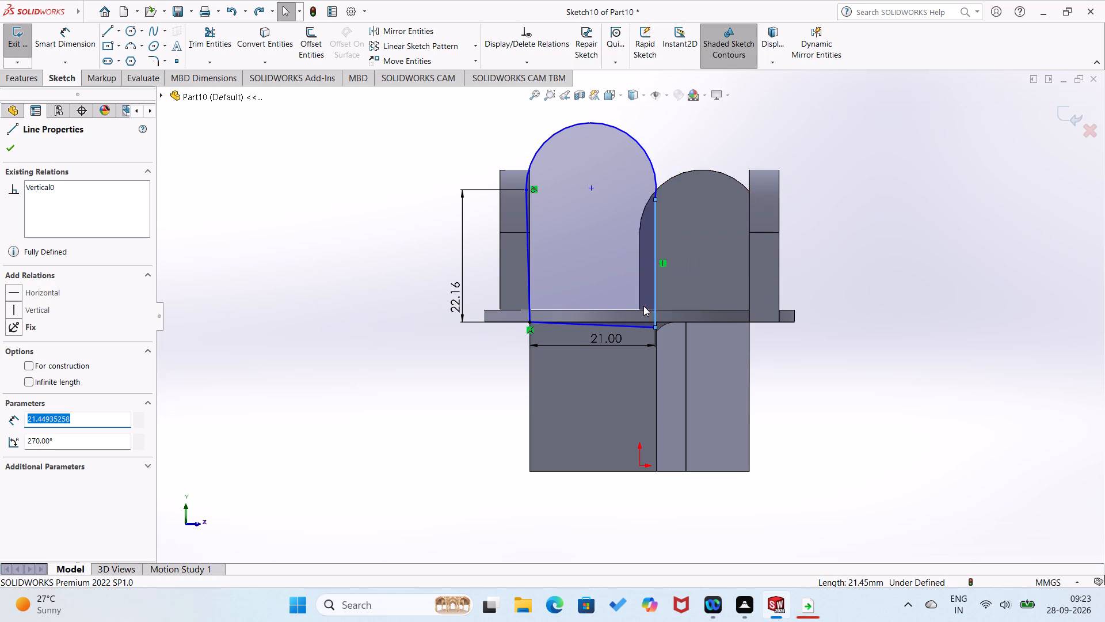
pyautogui.press('Escape')
pyautogui.rightClick(631, 325)
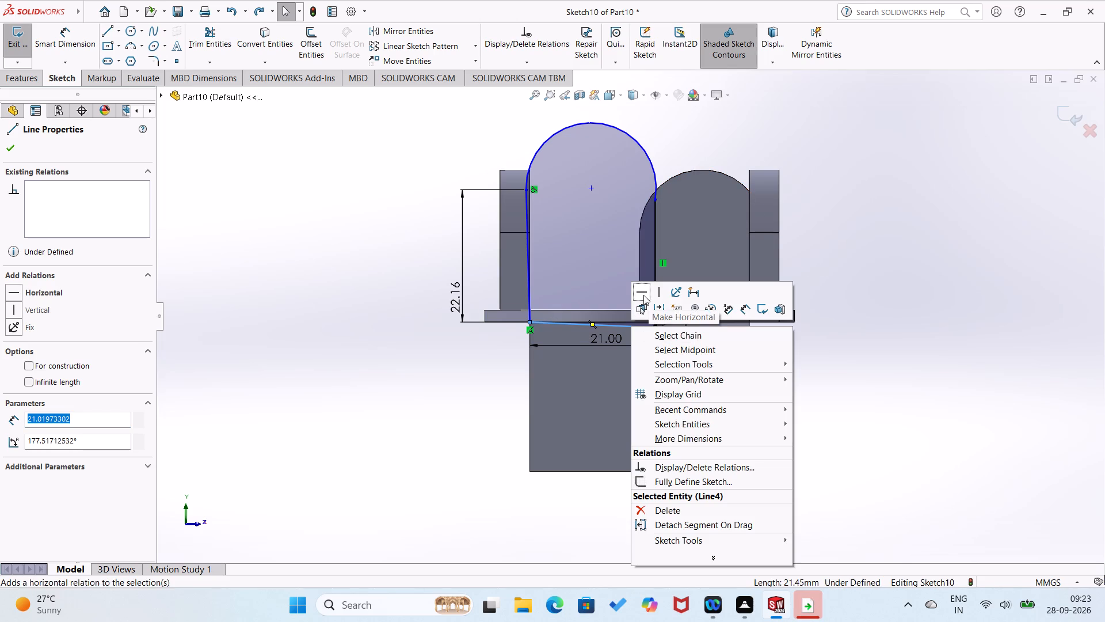
pyautogui.click(642, 293)
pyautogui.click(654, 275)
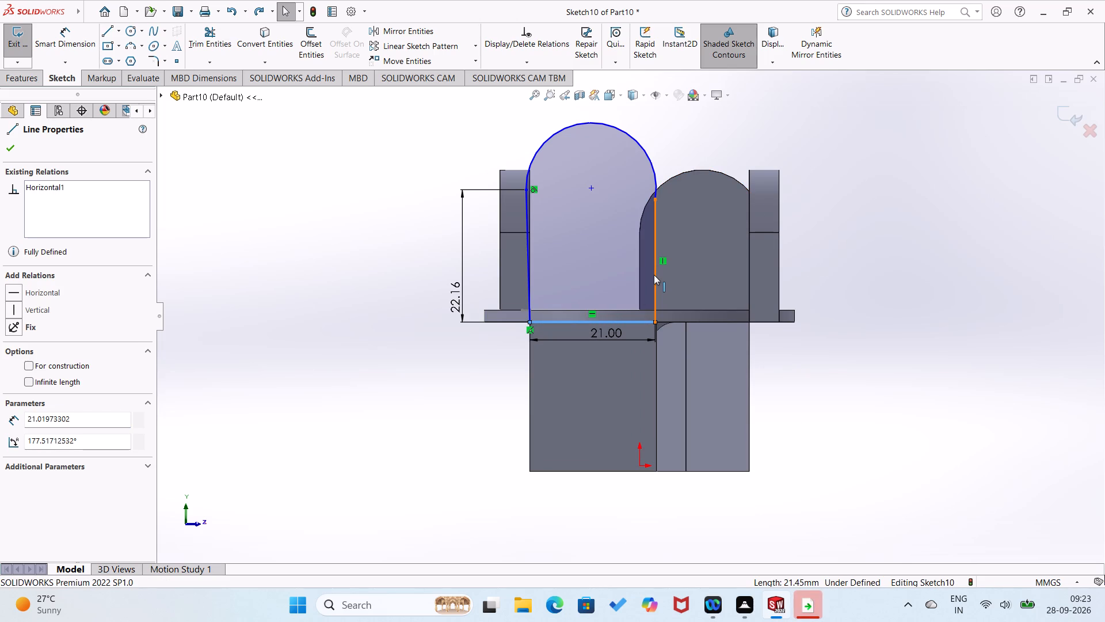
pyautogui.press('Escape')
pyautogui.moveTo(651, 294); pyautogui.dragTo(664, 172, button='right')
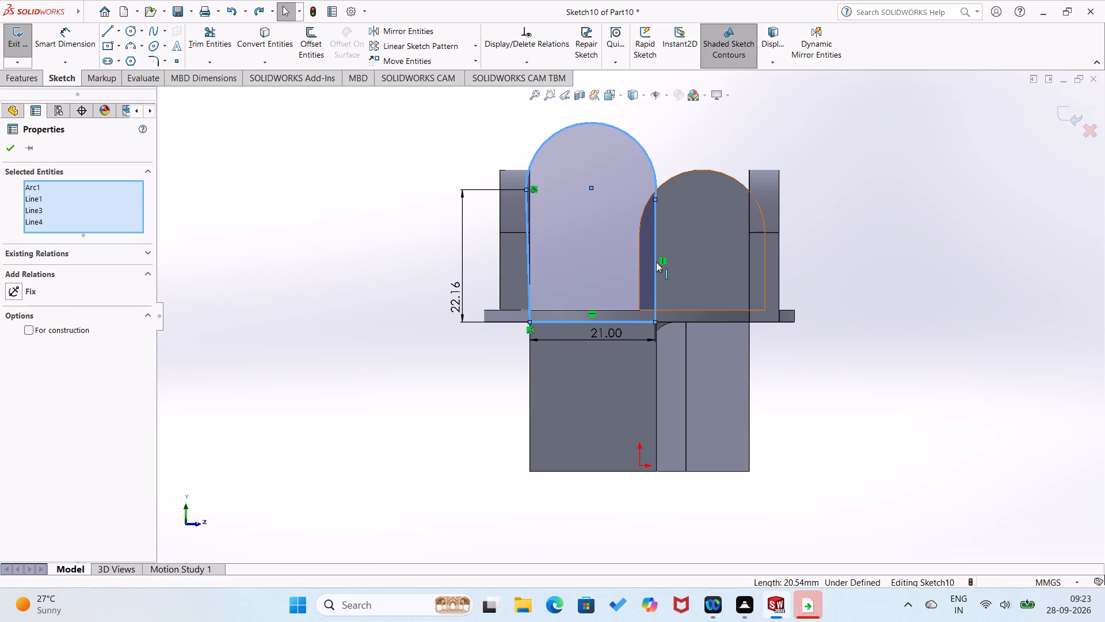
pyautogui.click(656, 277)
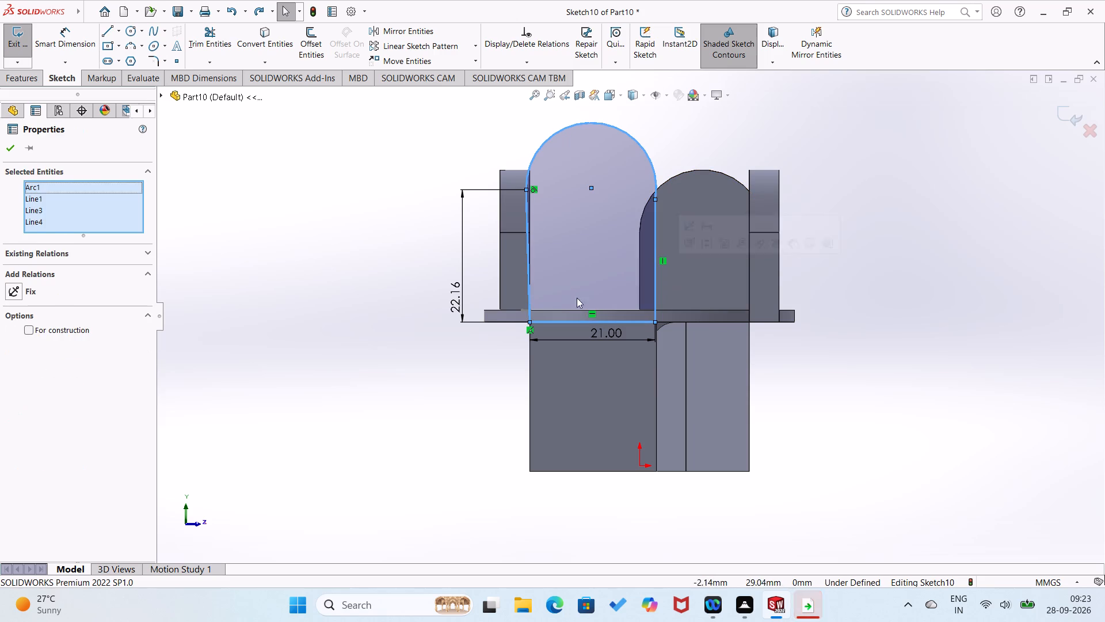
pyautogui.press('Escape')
# Set the height dimension at the left side of the fourth tab outline to 15 mm.
pyautogui.doubleClick(455, 299)
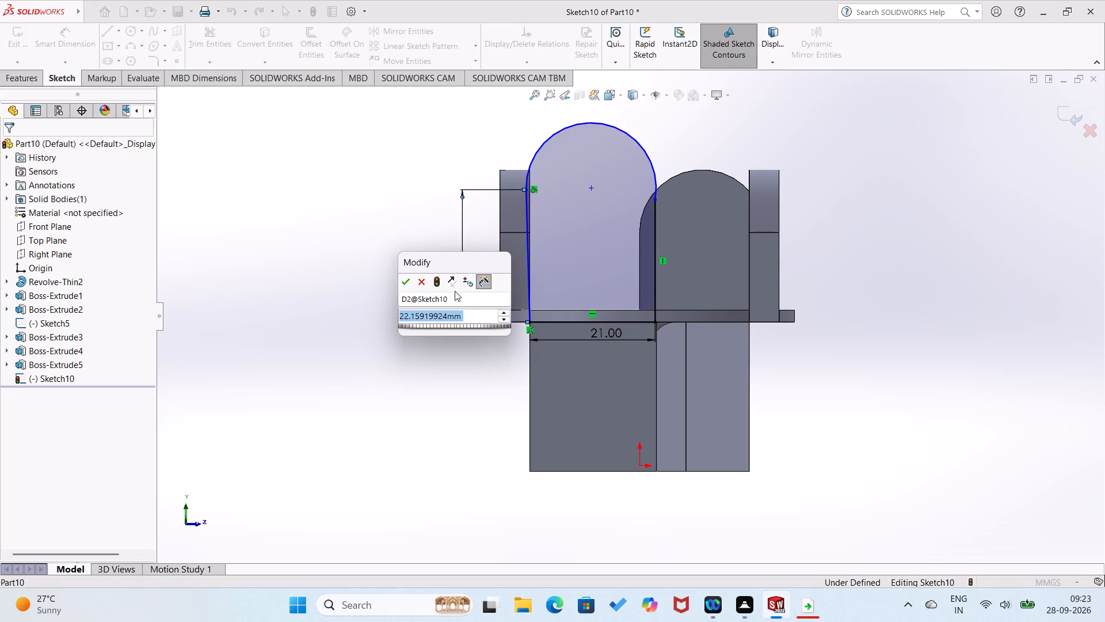
pyautogui.press('Right')
pyautogui.press('1')
pyautogui.press('5')
pyautogui.press('BackSpace')
pyautogui.press('BackSpace')
pyautogui.press('BackSpace')
pyautogui.press('BackSpace')
pyautogui.press('BackSpace')
pyautogui.press('BackSpace')
pyautogui.press('BackSpace')
pyautogui.press('BackSpace')
pyautogui.press('BackSpace')
pyautogui.press('BackSpace')
pyautogui.press('BackSpace')
pyautogui.press('BackSpace')
pyautogui.press('BackSpace')
pyautogui.press('BackSpace')
pyautogui.press('BackSpace')
pyautogui.press('BackSpace')
pyautogui.press('BackSpace')
pyautogui.press('BackSpace')
pyautogui.press('BackSpace')
pyautogui.press('BackSpace')
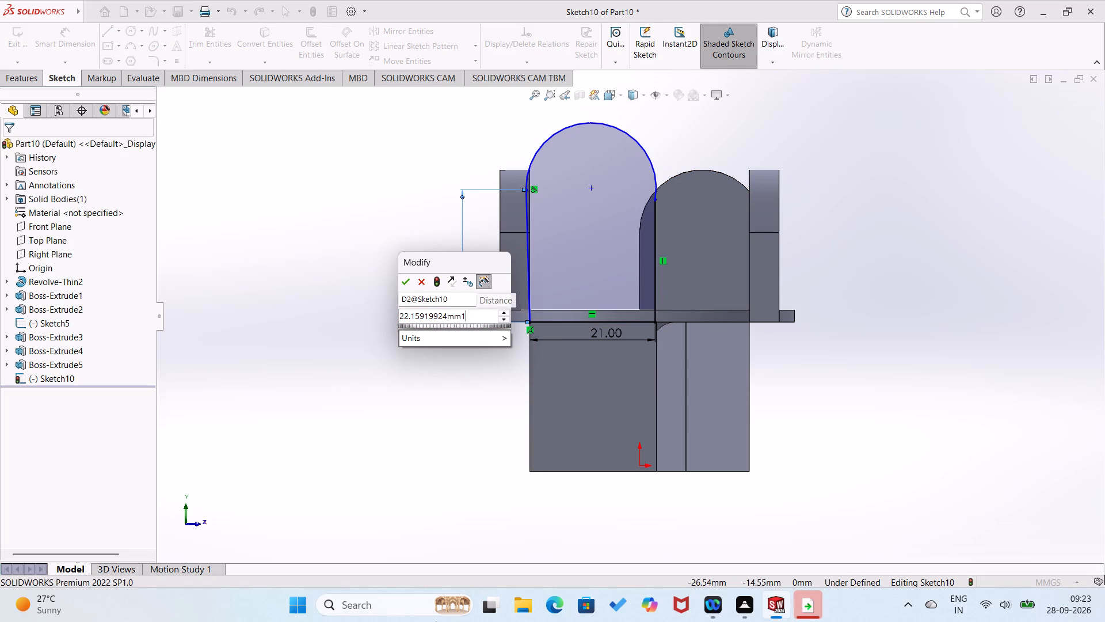
pyautogui.write('15')
pyautogui.press('Return')
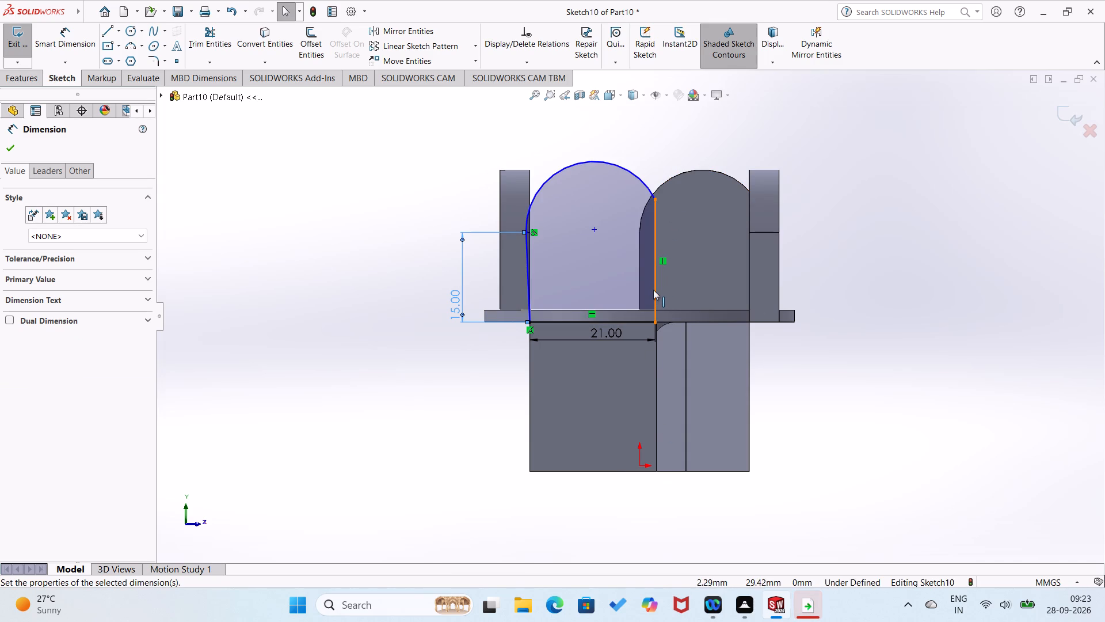
# Dimension the tab outline's right side line to 15 mm.
pyautogui.moveTo(828, 494); pyautogui.dragTo(875, 291, button='right')
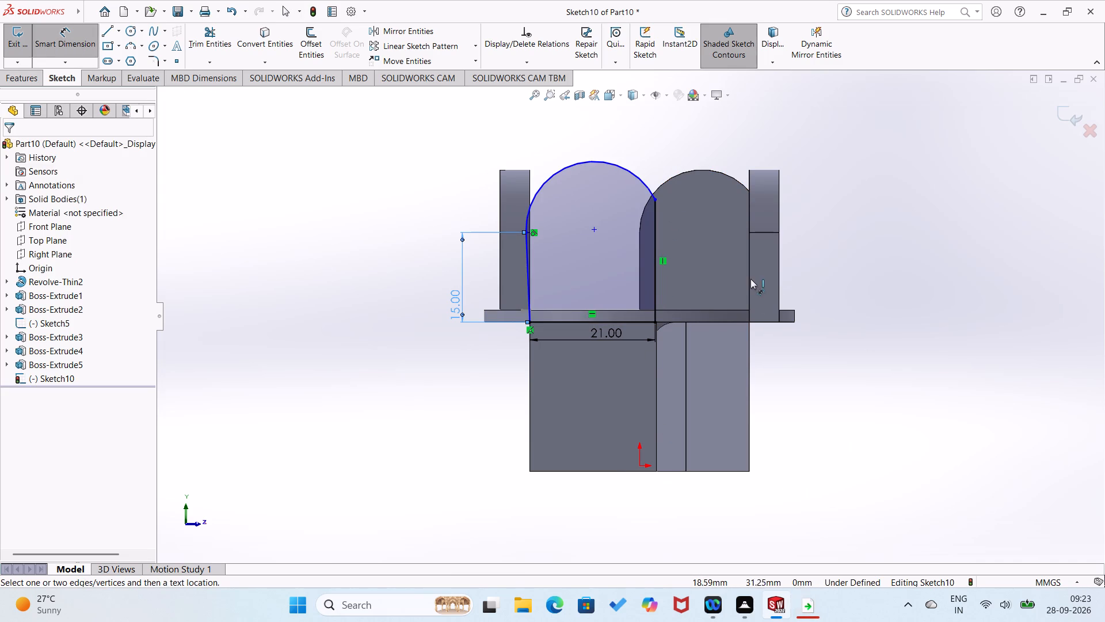
pyautogui.click(658, 288)
pyautogui.click(672, 287)
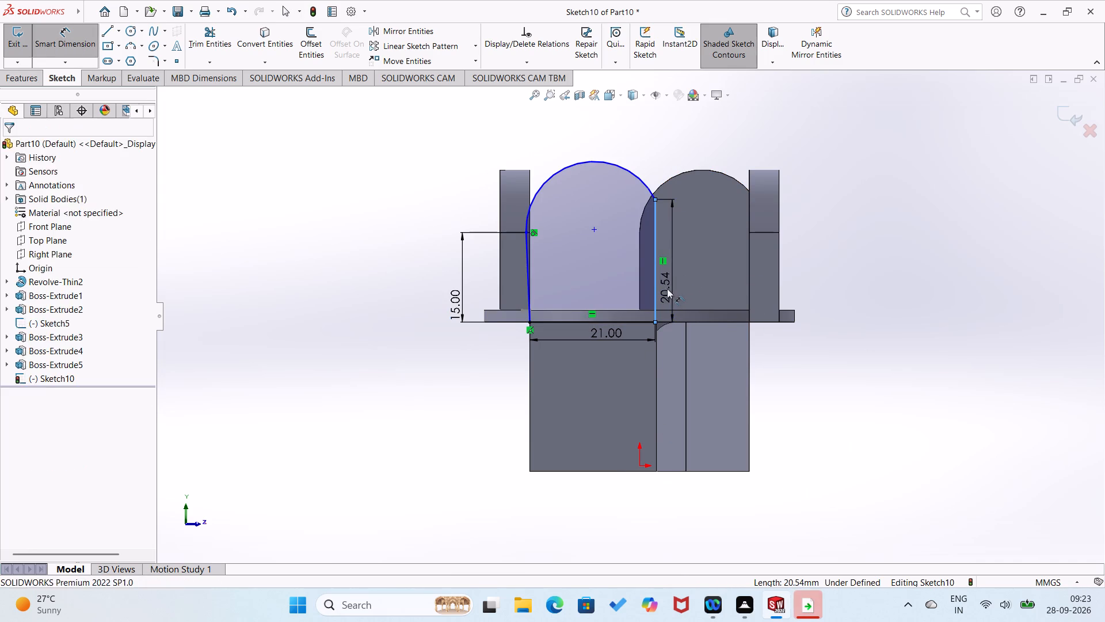
pyautogui.write('15')
pyautogui.press('Return')
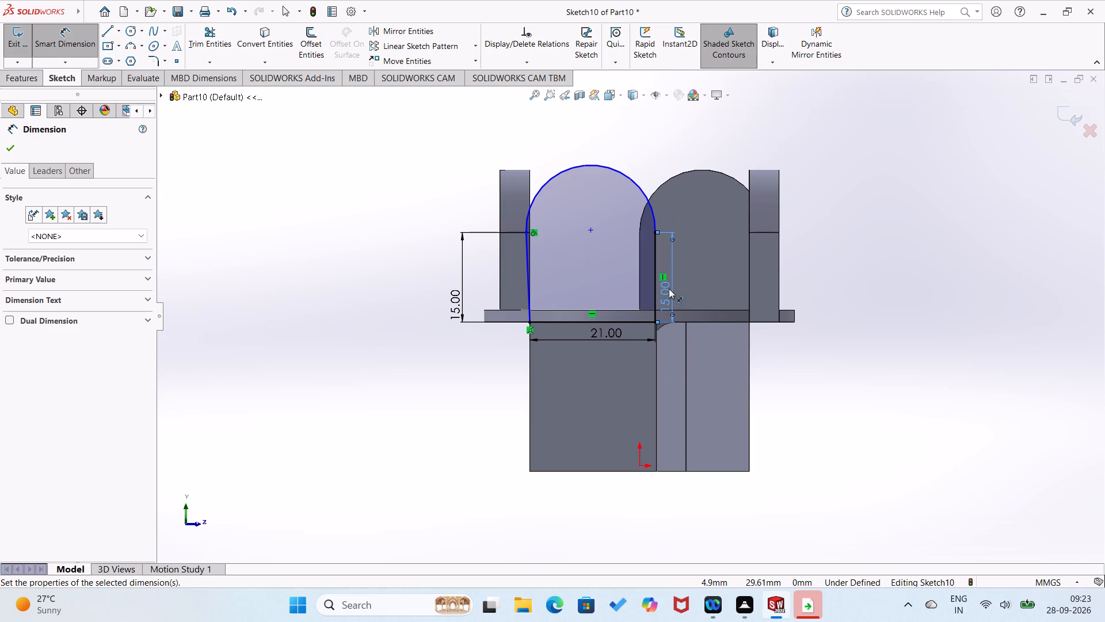
pyautogui.click(458, 403)
# Extrude the fourth round-topped tab outline 5 mm blind, merged with the existing body.
pyautogui.moveTo(458, 404); pyautogui.dragTo(534, 448, button='middle')
pyautogui.scroll(-1, 535, 448)
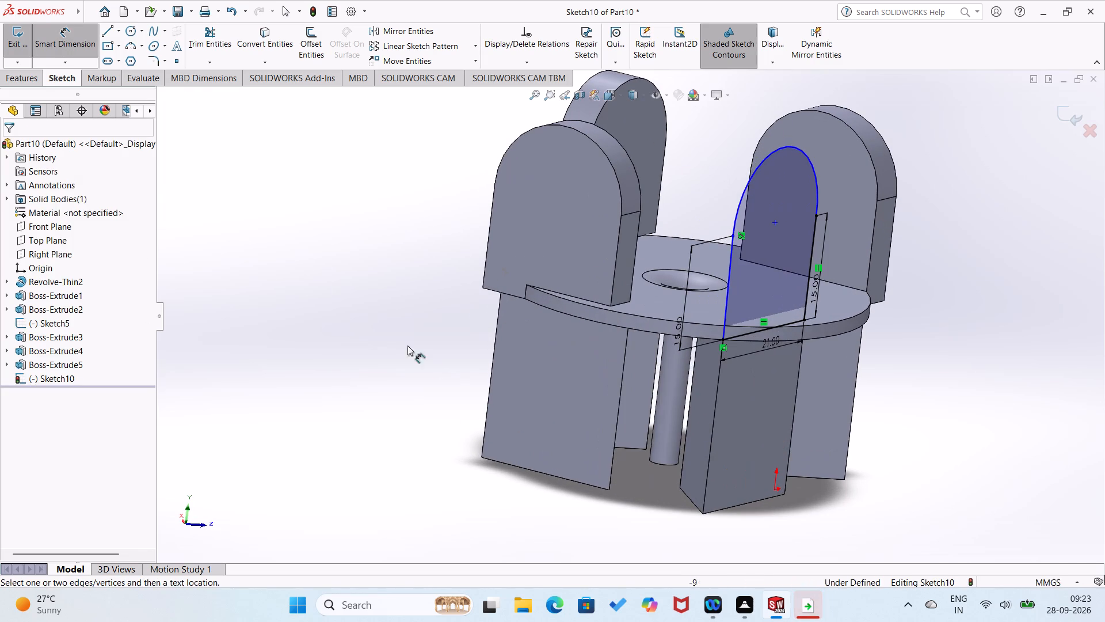
pyautogui.click(3, 78)
pyautogui.click(3, 53)
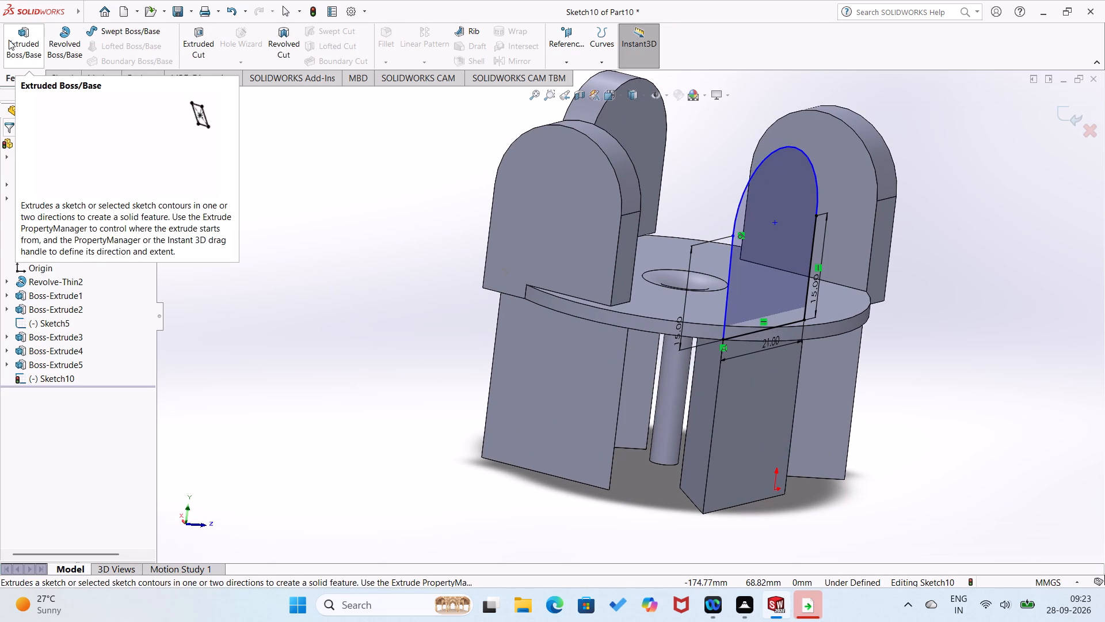
pyautogui.click(13, 43)
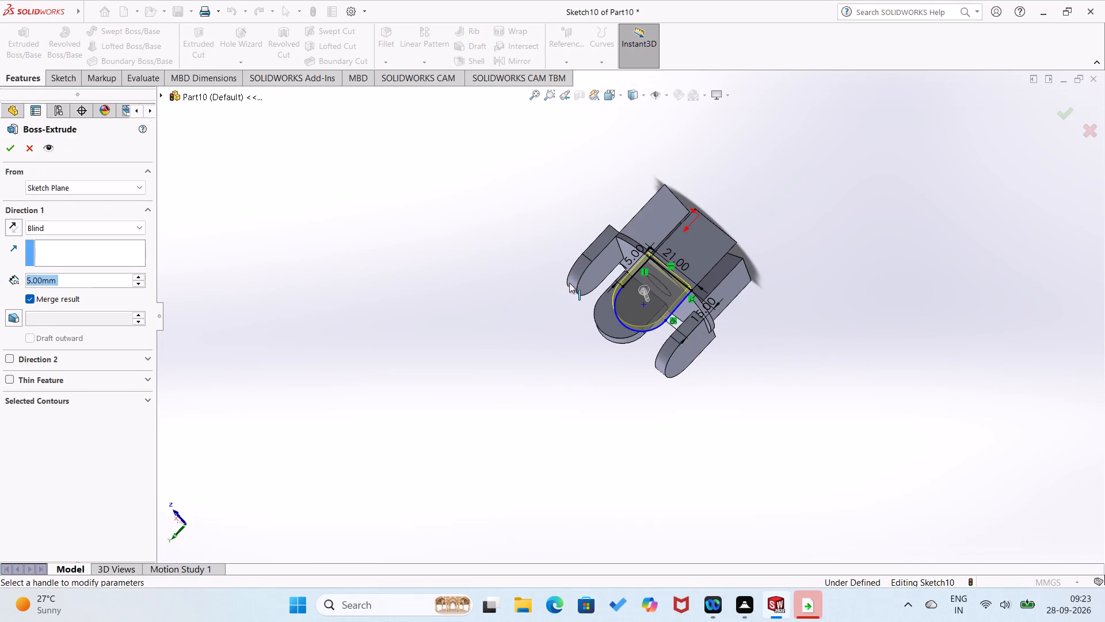
pyautogui.scroll(2, 570, 283)
pyautogui.moveTo(571, 284); pyautogui.dragTo(667, 139, button='middle')
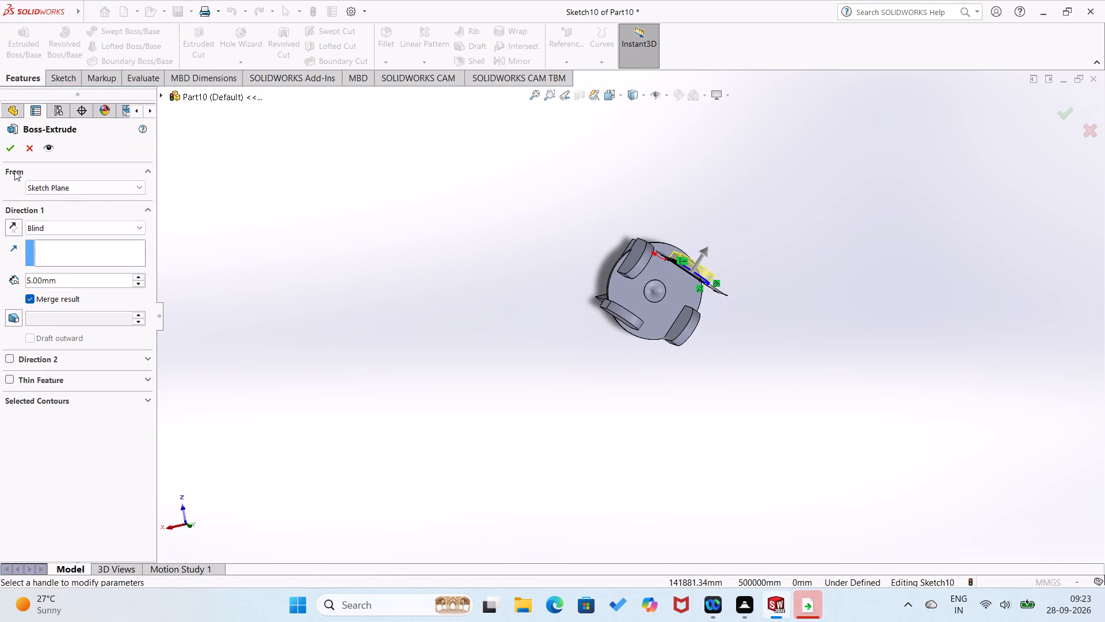
pyautogui.click(11, 146)
pyautogui.click(463, 279)
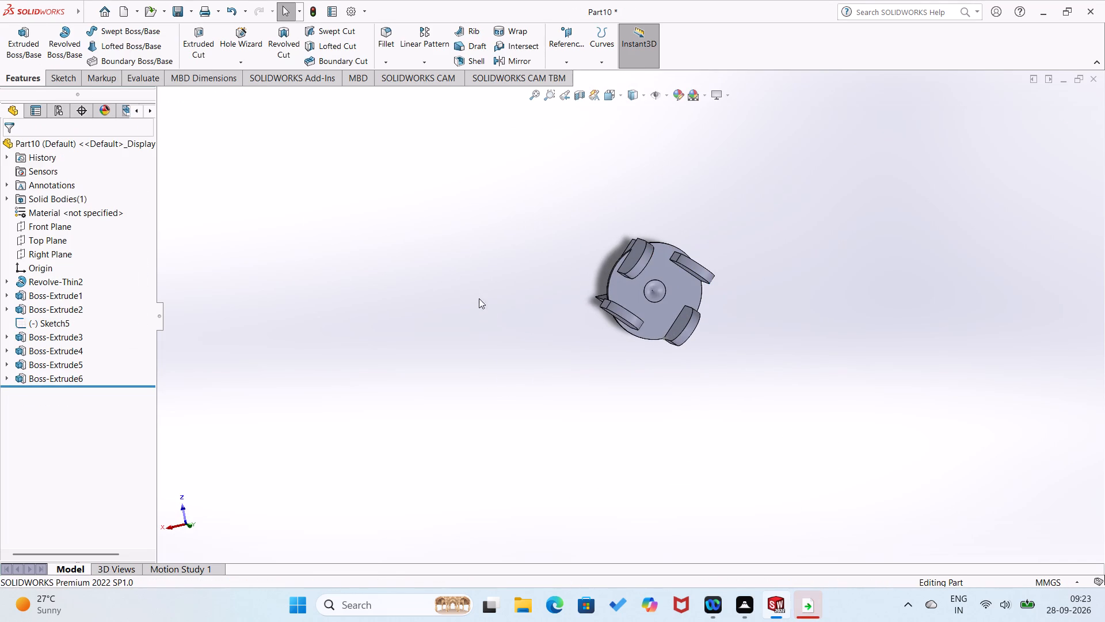
# Examine the four tabs and the triangular legs beneath the disc from several sides.
pyautogui.scroll(3, 483, 299)
pyautogui.scroll(-5, 542, 291)
pyautogui.scroll(-2, 780, 340)
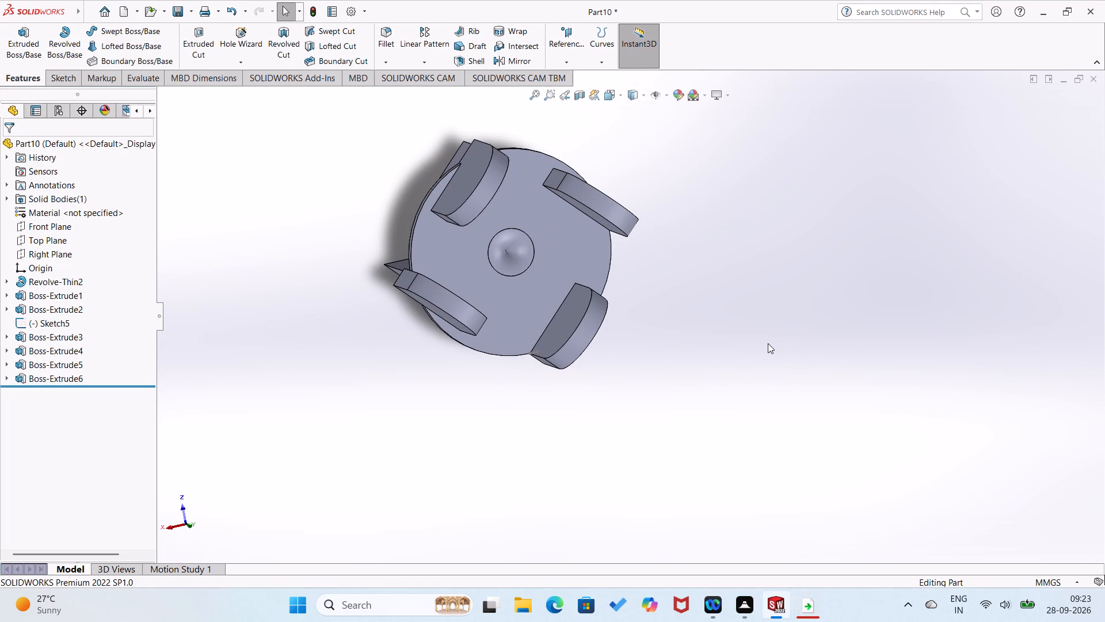
pyautogui.hotkey('ctrl', '7')
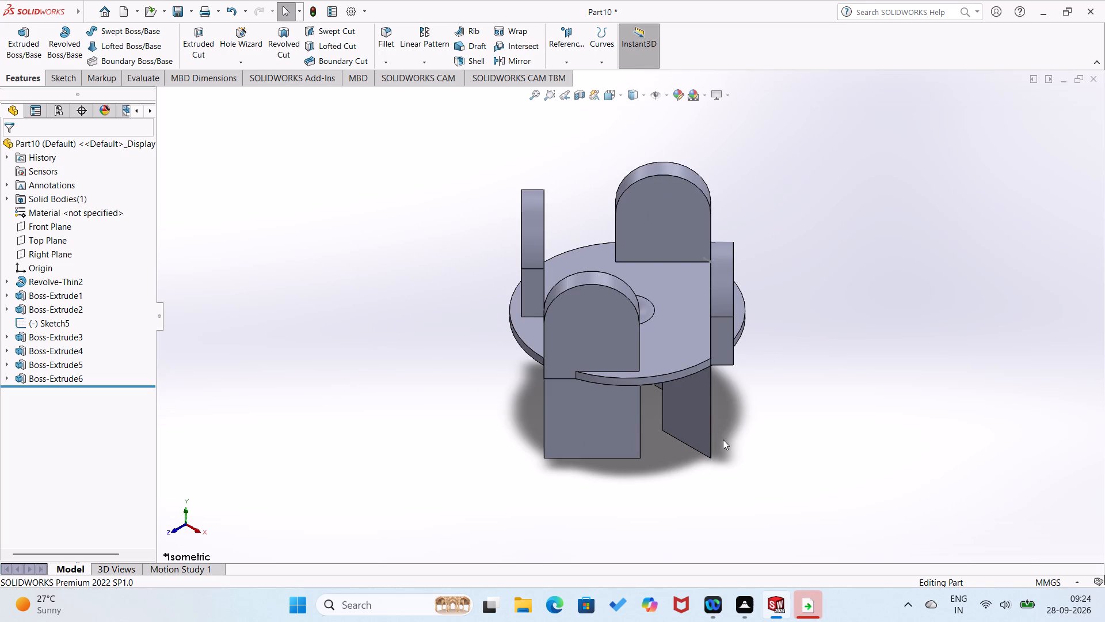
pyautogui.moveTo(723, 439); pyautogui.dragTo(453, 362, button='middle')
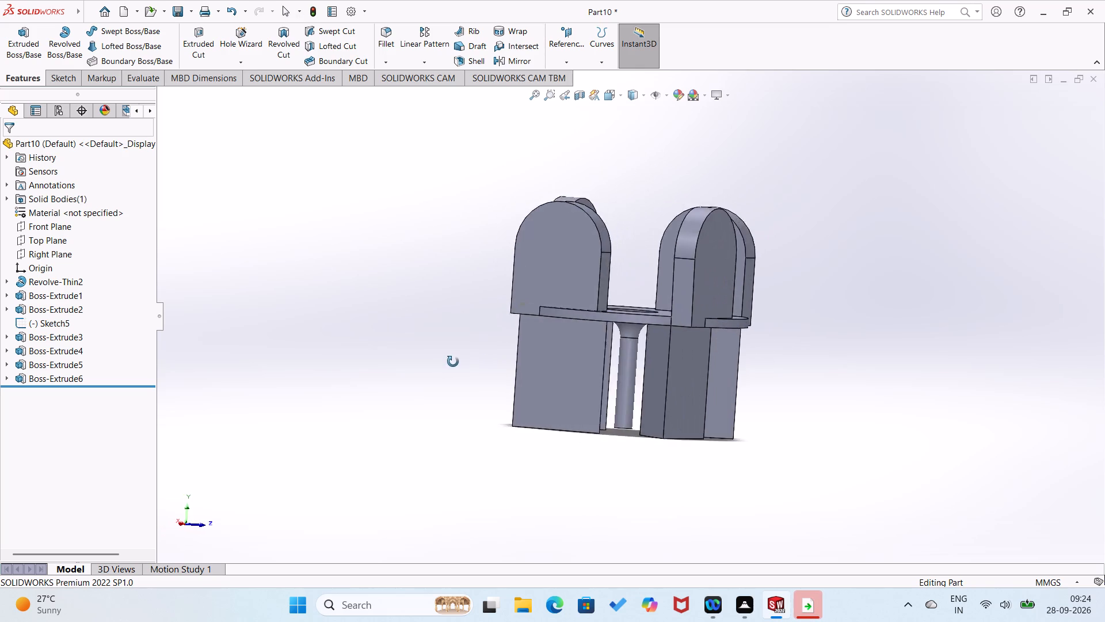
pyautogui.moveTo(453, 362); pyautogui.dragTo(605, 238, button='middle')
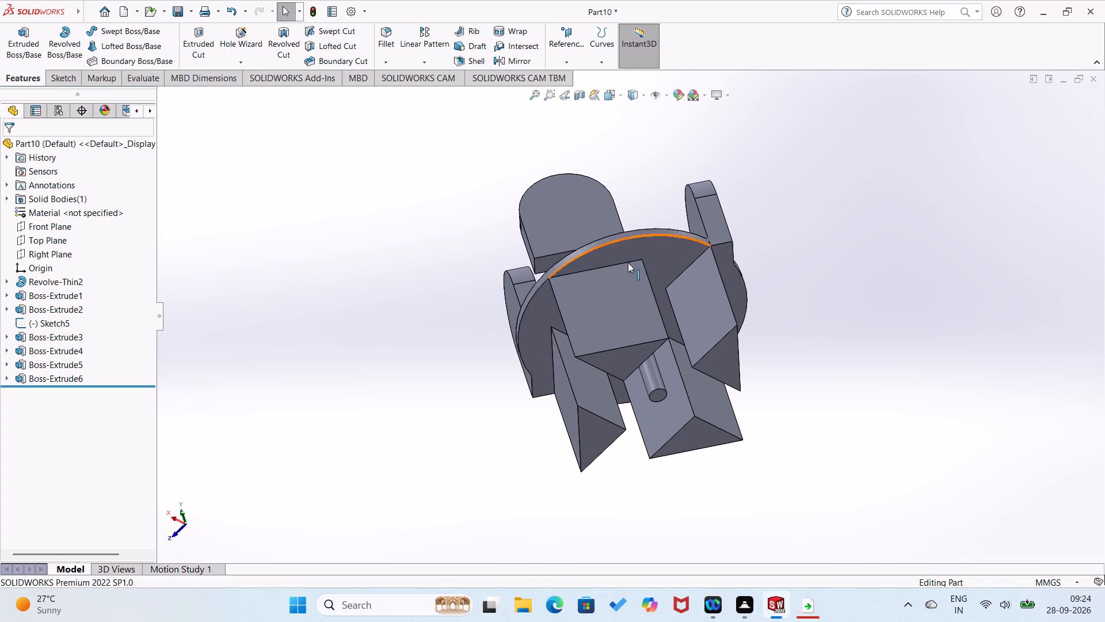
pyautogui.click(634, 300)
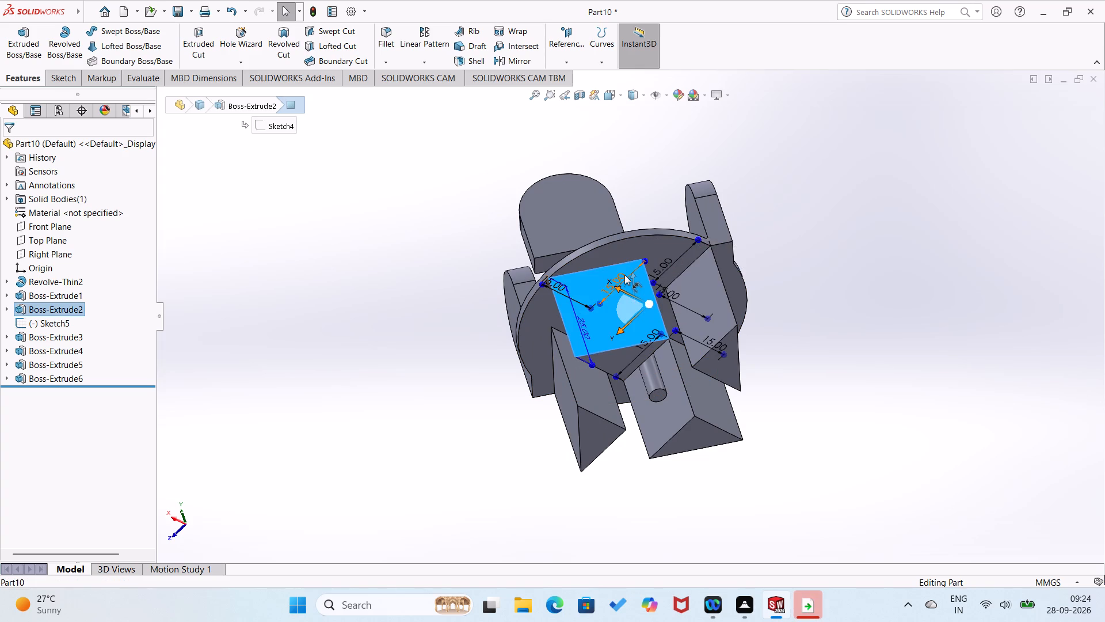
pyautogui.scroll(1, 623, 275)
pyautogui.moveTo(622, 275); pyautogui.dragTo(650, 126, button='middle')
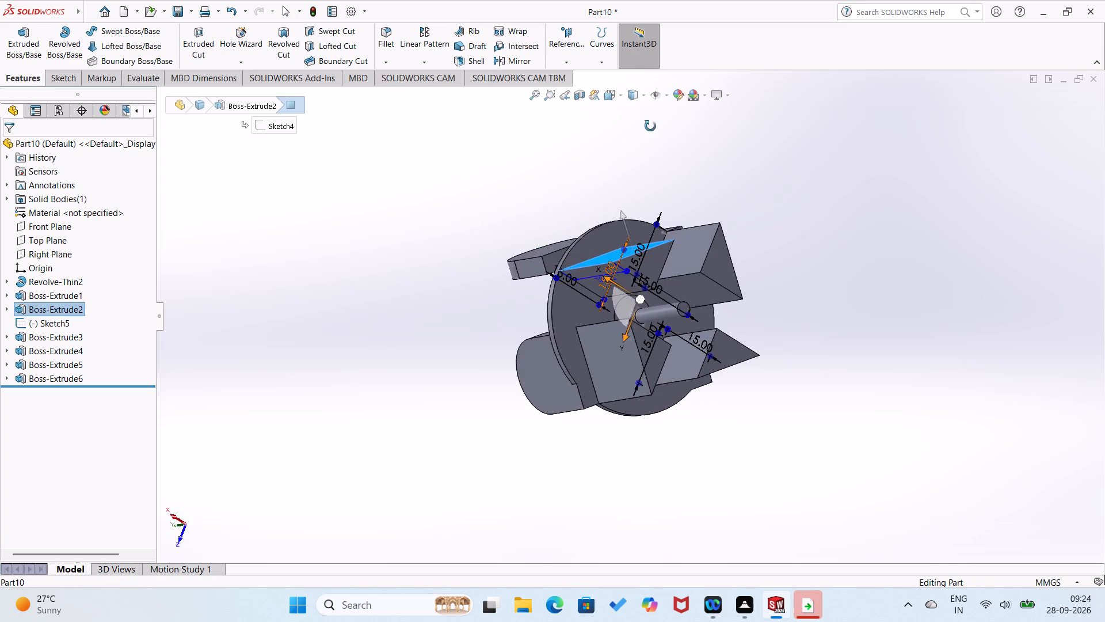
pyautogui.moveTo(650, 126); pyautogui.dragTo(643, 198, button='middle')
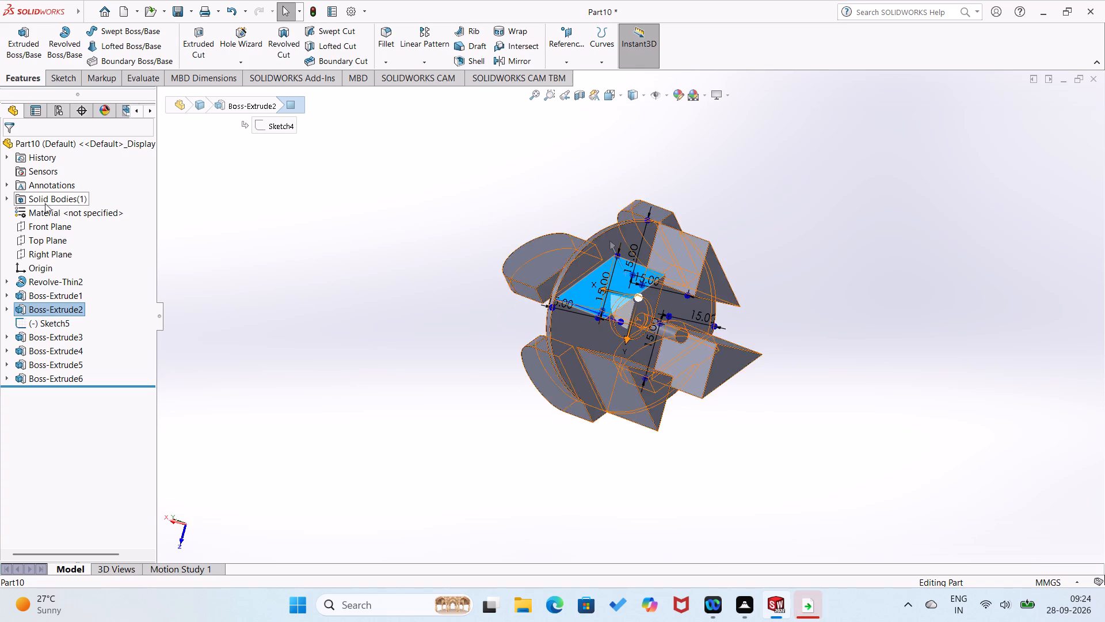
# Delete the single leg feature Boss-Extrude1 together with its dependent tab and tab sketch.
pyautogui.rightClick(39, 291)
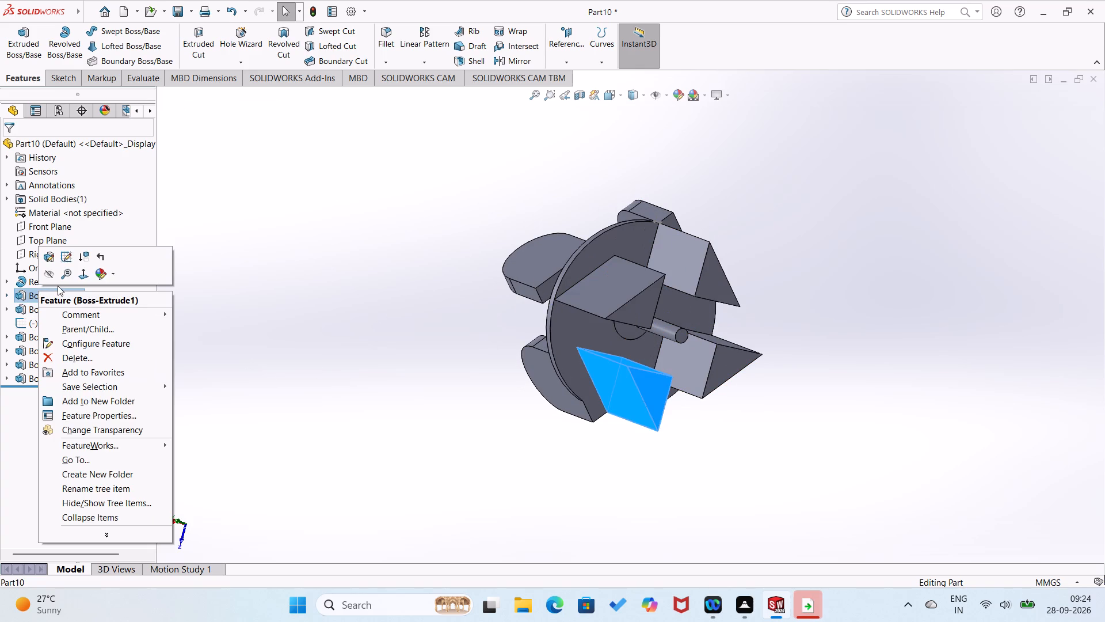
pyautogui.click(75, 360)
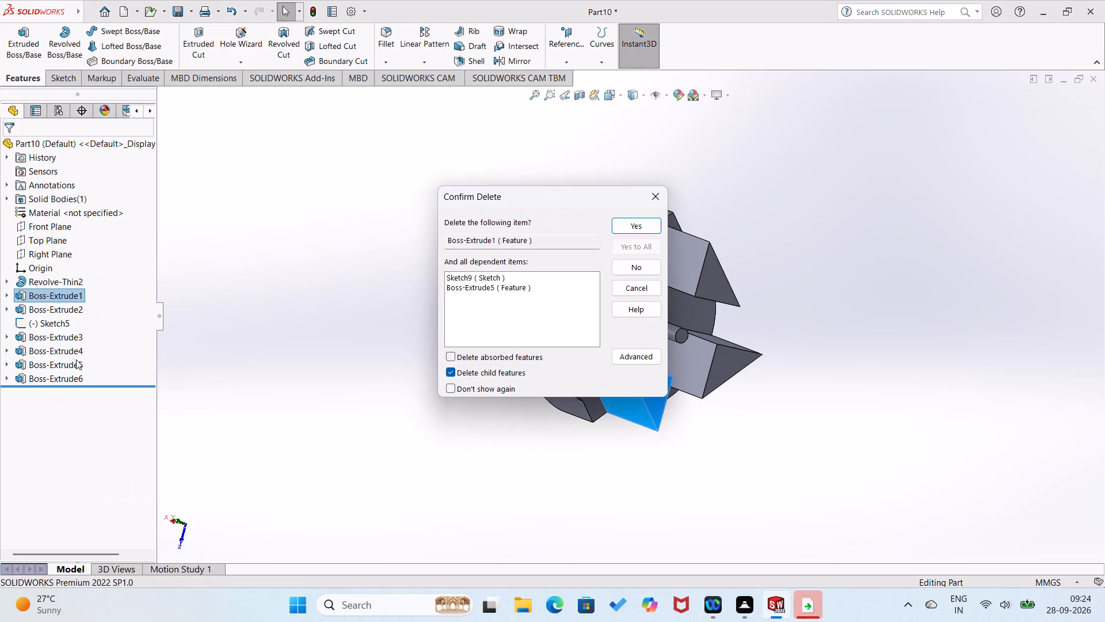
pyautogui.click(623, 227)
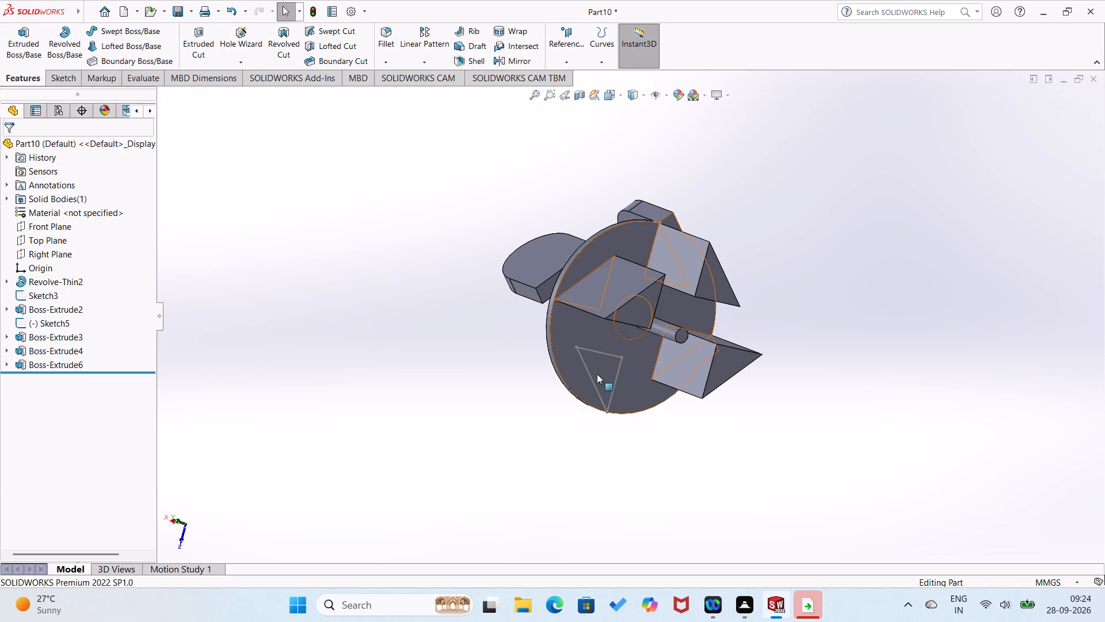
# Sketch on the disc's underside a vertical line about 15 mm long and a horizontal line about 23.6 mm long to the disc's edge.
pyautogui.rightClick(585, 376)
pyautogui.click(611, 321)
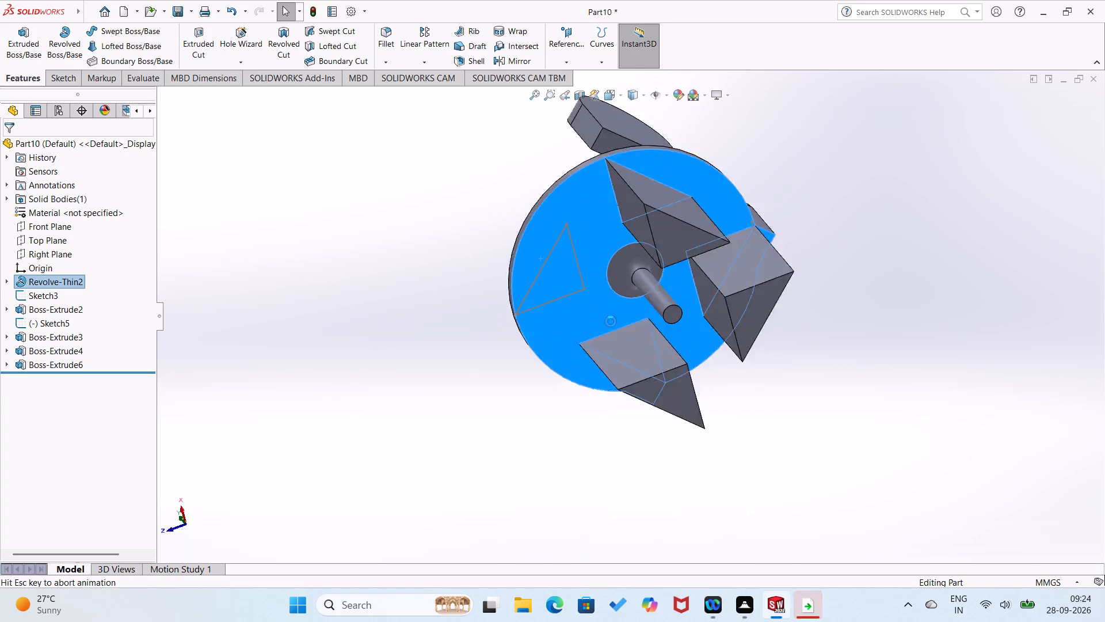
pyautogui.rightClick(331, 195)
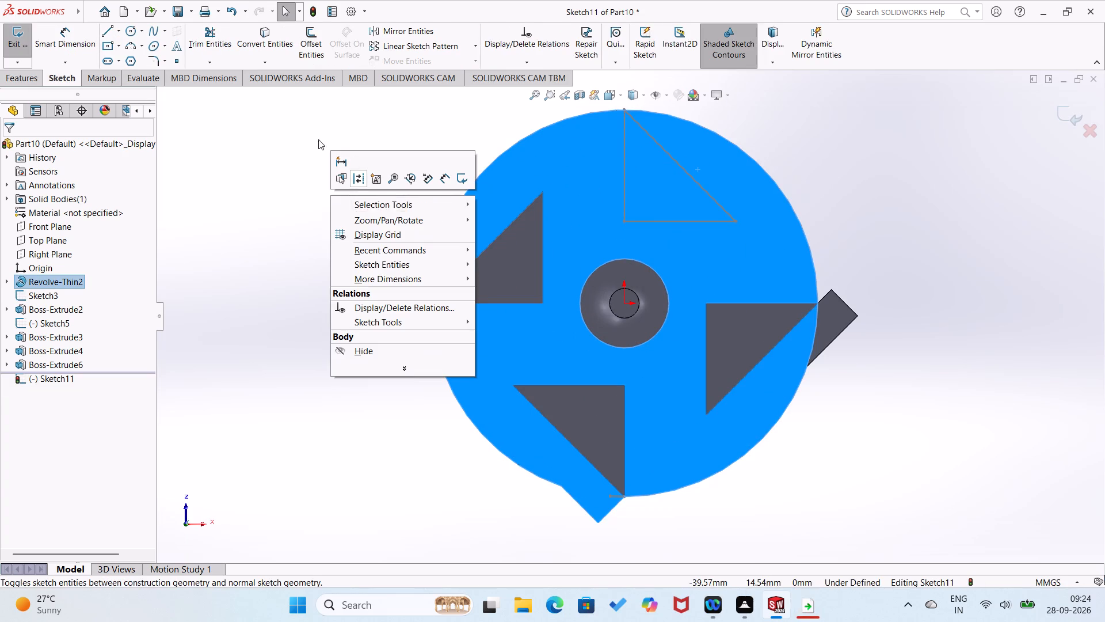
pyautogui.click(289, 138)
pyautogui.moveTo(382, 149); pyautogui.dragTo(296, 203, button='right')
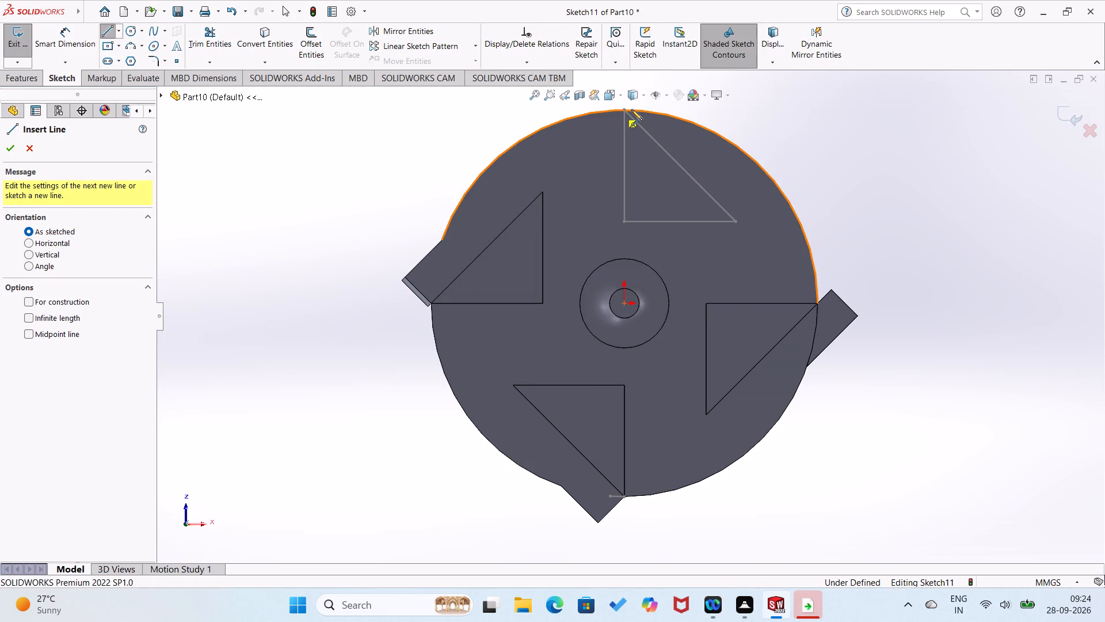
pyautogui.click(623, 109)
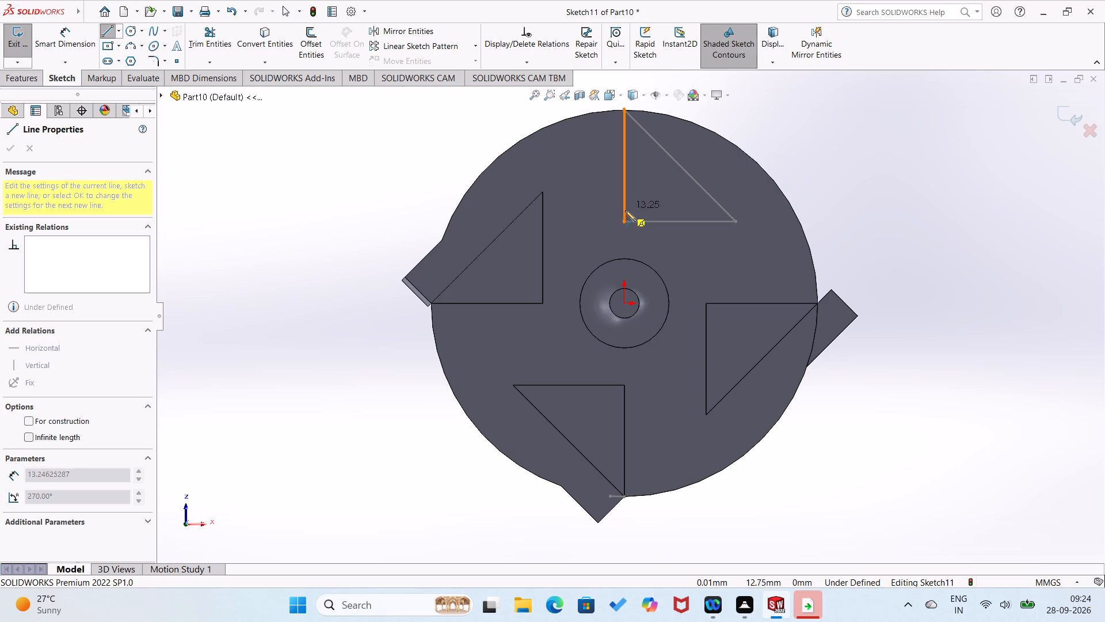
pyautogui.click(622, 223)
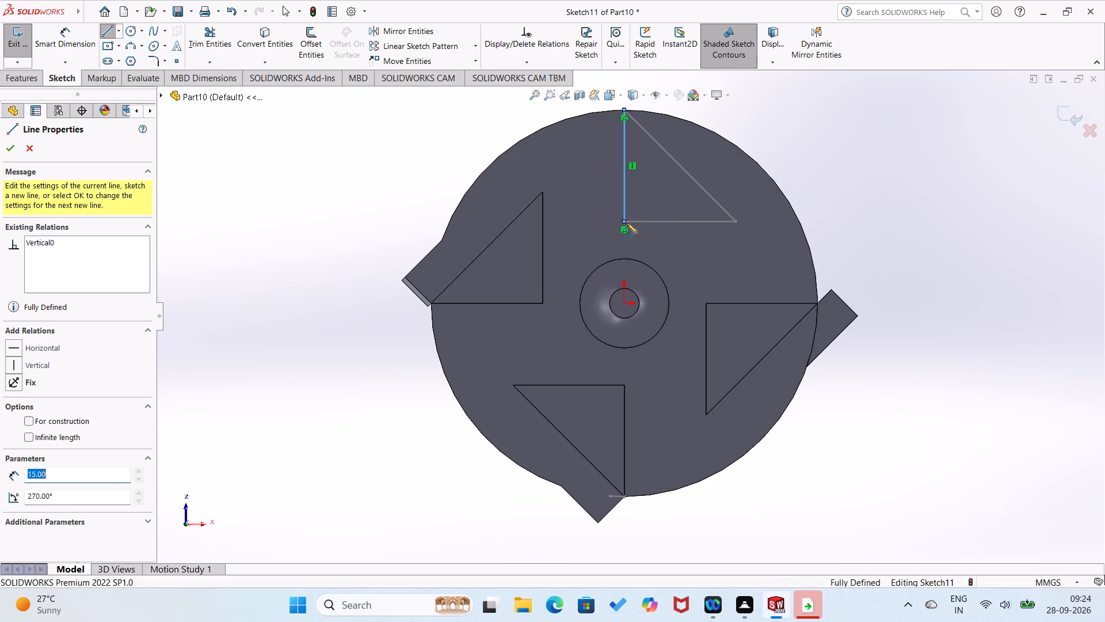
pyautogui.click(799, 220)
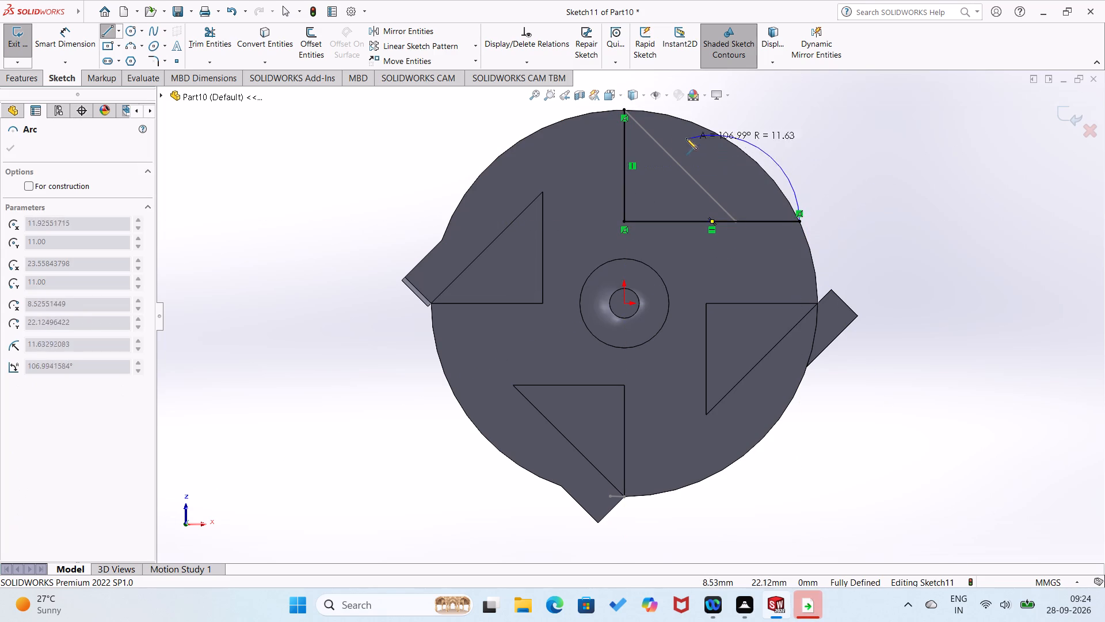
# Close the new leg outline with an arc following the disc's edge between the two lines' outer ends.
pyautogui.moveTo(791, 164); pyautogui.dragTo(811, 107, button='right')
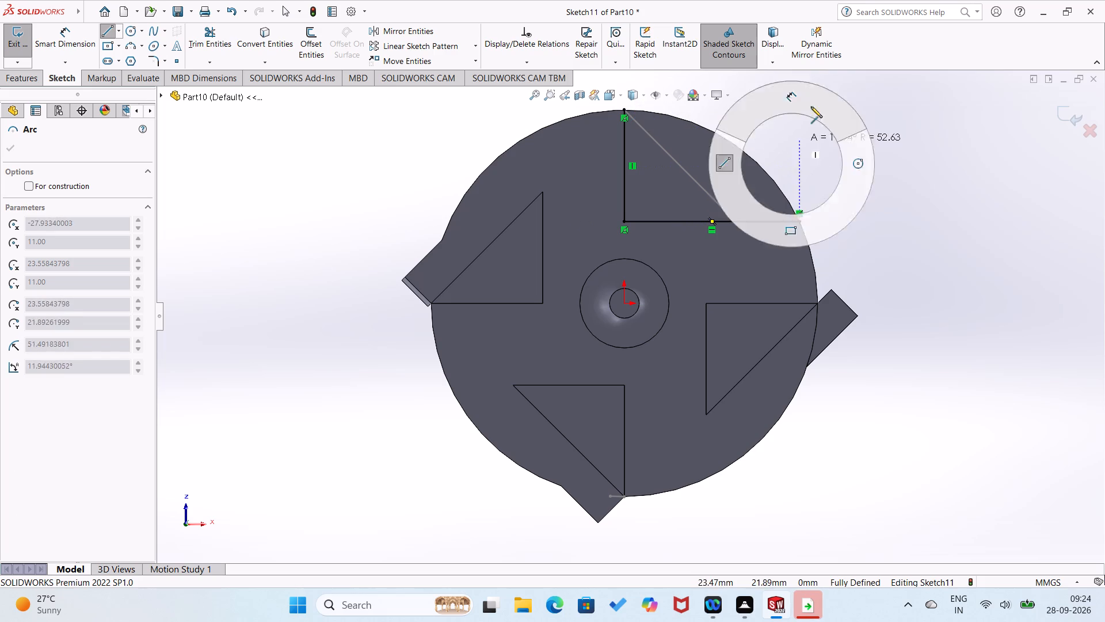
pyautogui.moveTo(811, 107); pyautogui.dragTo(816, 101, button='right')
pyautogui.moveTo(870, 114); pyautogui.dragTo(764, 141, button='right')
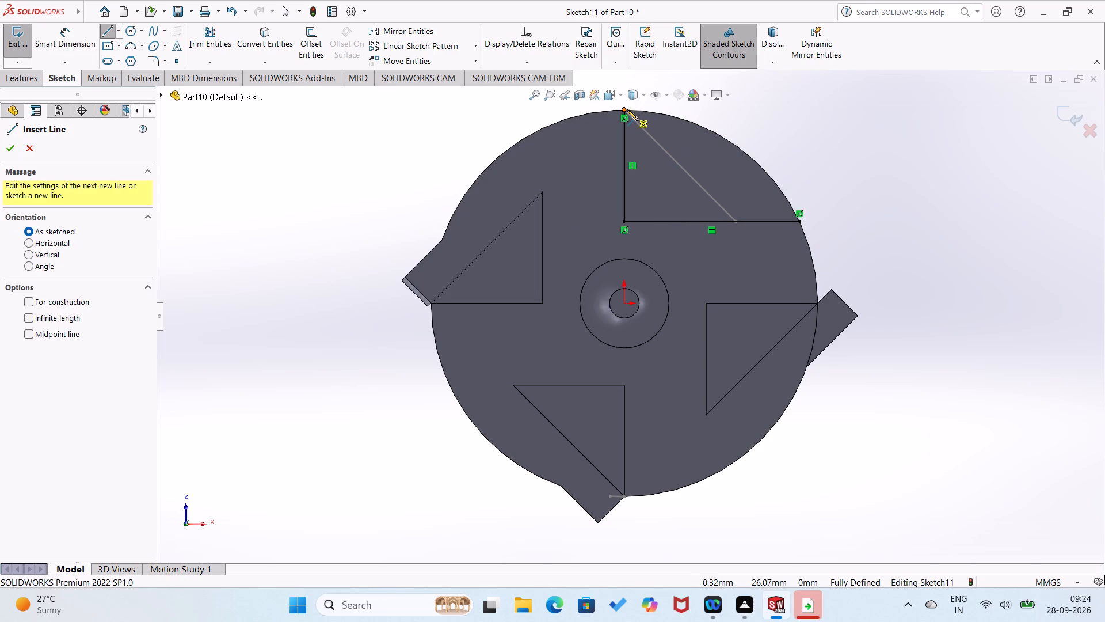
pyautogui.click(627, 110)
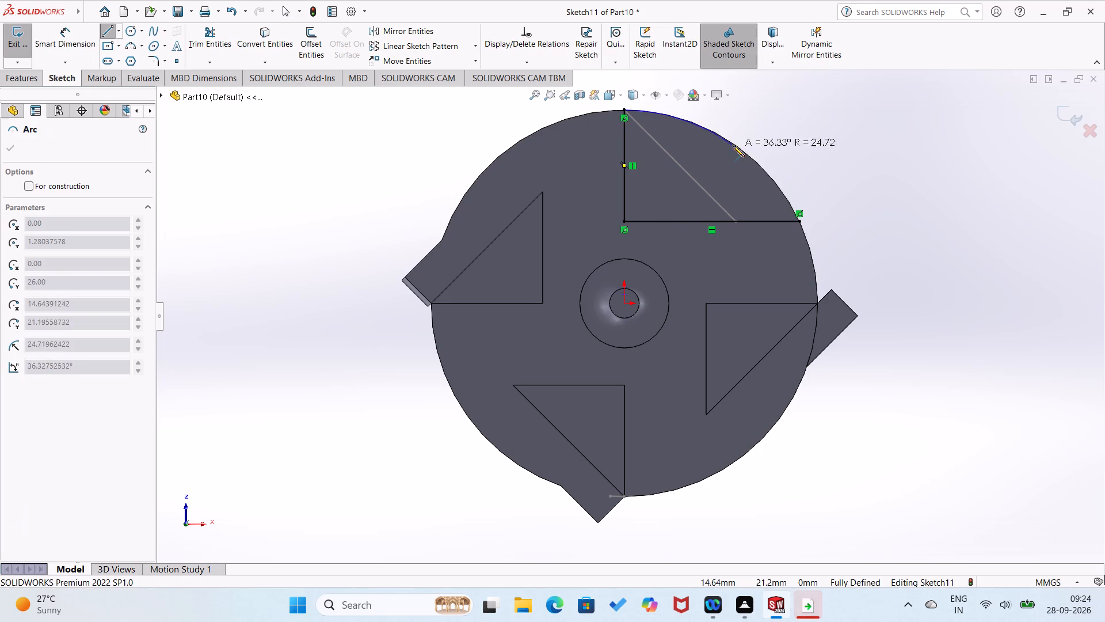
pyautogui.click(799, 221)
pyautogui.moveTo(845, 233); pyautogui.dragTo(852, 170, button='right')
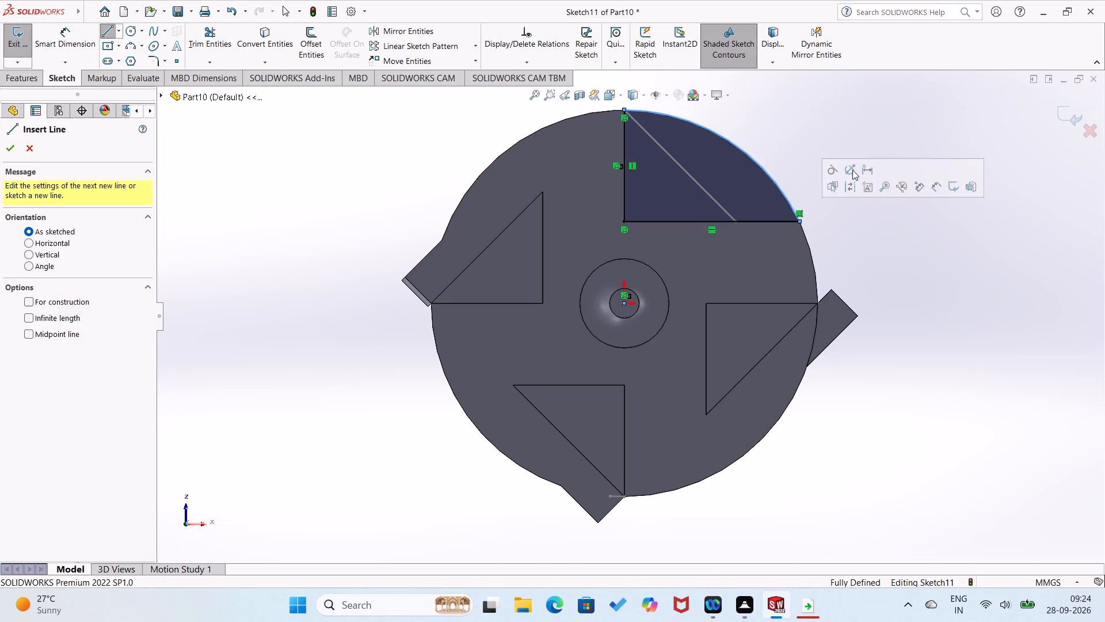
pyautogui.moveTo(852, 170); pyautogui.dragTo(852, 135, button='right')
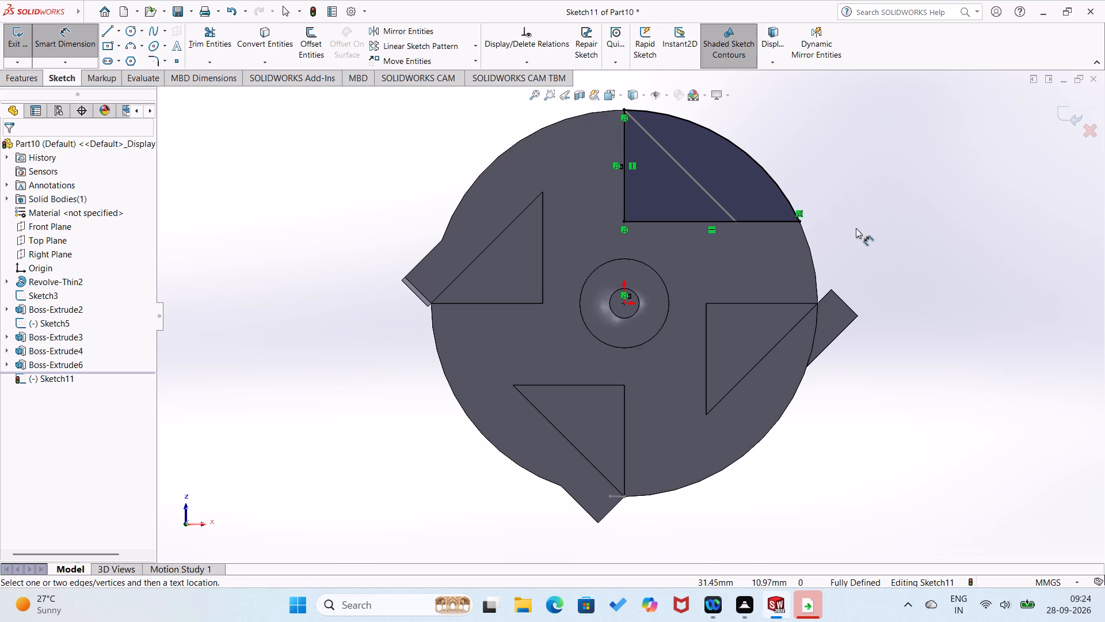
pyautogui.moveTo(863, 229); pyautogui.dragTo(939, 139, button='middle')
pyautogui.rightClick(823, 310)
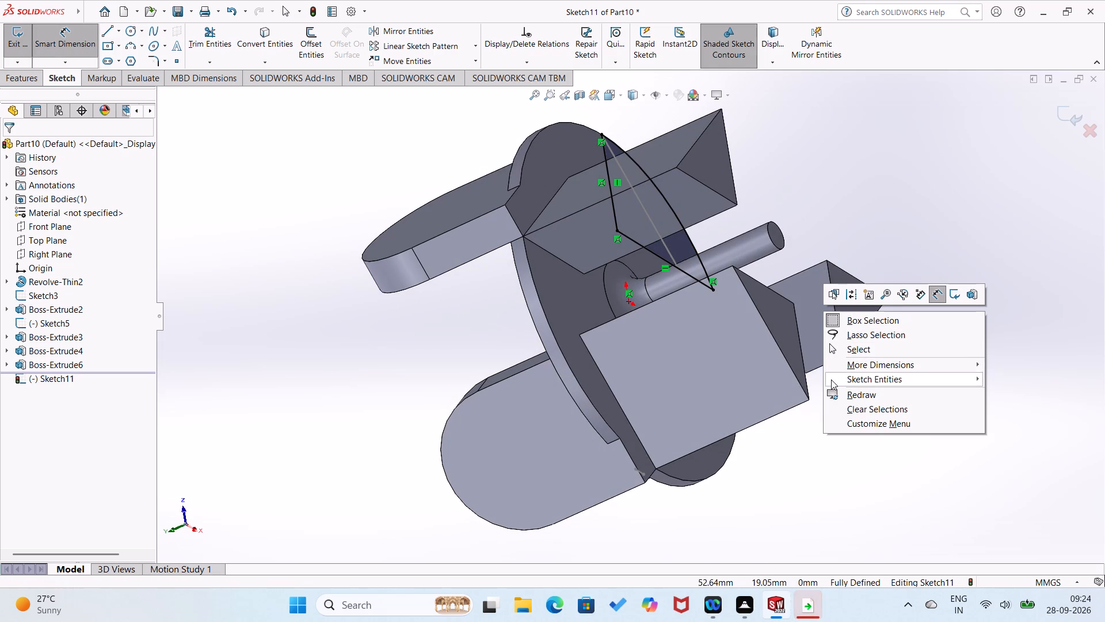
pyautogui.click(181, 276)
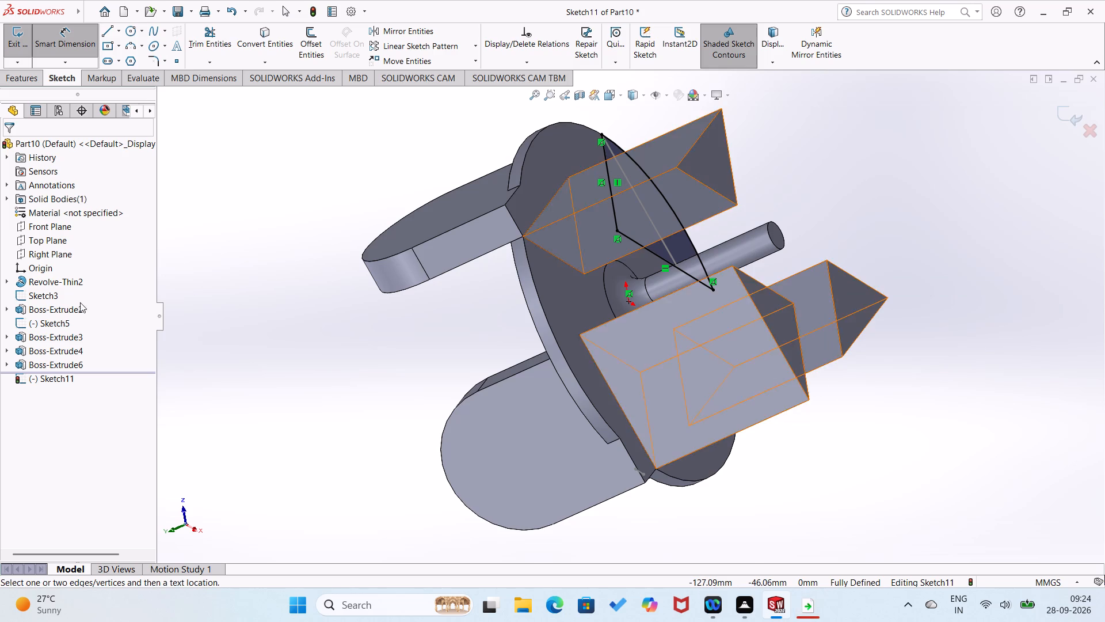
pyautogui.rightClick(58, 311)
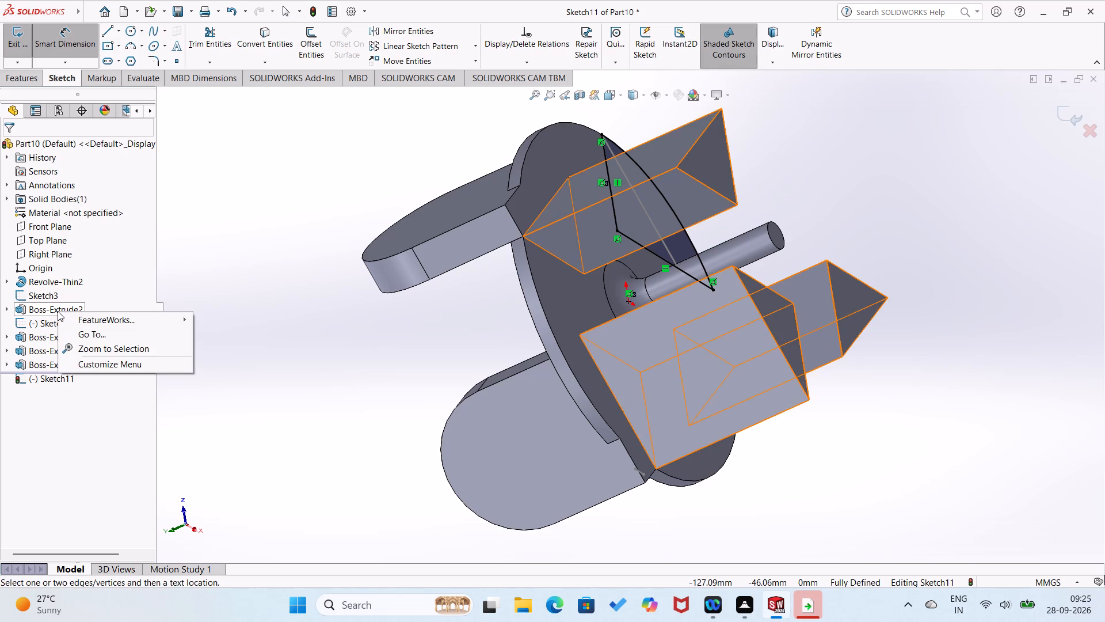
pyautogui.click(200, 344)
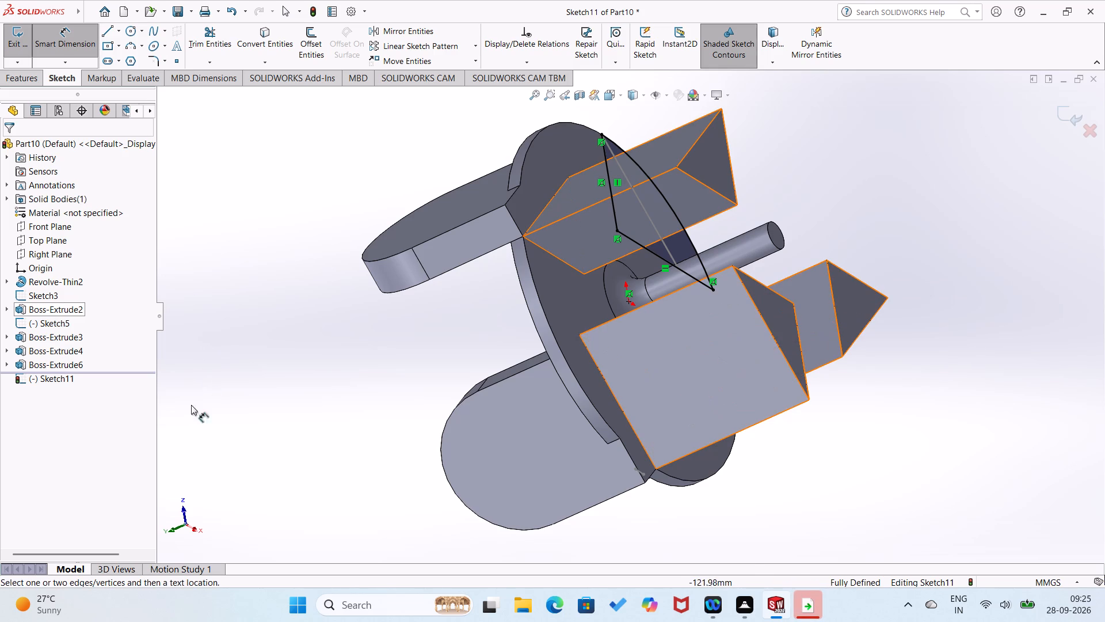
# Undo back past the new leg outline, the leg deletion and the fourth tab's extrusion, into that tab's open sketch.
pyautogui.hotkey('ctrl', 'z')
pyautogui.hotkey('ctrl', 'z')
pyautogui.hotkey('ctrl', 'z')
pyautogui.hotkey('ctrl', 'z')
pyautogui.hotkey('ctrl', 'z')
pyautogui.hotkey('ctrl', 'z')
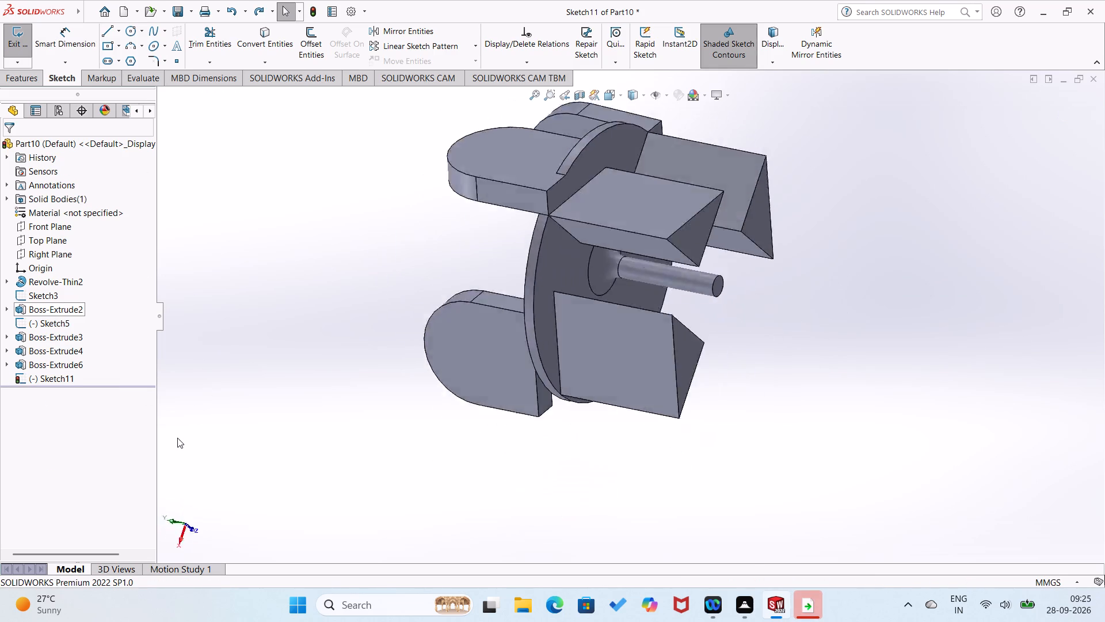
pyautogui.hotkey('ctrl', 'z')
pyautogui.hotkey('ctrl', 'z')
pyautogui.hotkey('ctrl', 'z')
pyautogui.hotkey('ctrl', 'z')
pyautogui.hotkey('ctrl', 'z')
pyautogui.hotkey('ctrl', 'z')
pyautogui.hotkey('ctrl', 'z')
pyautogui.hotkey('ctrl', 'z')
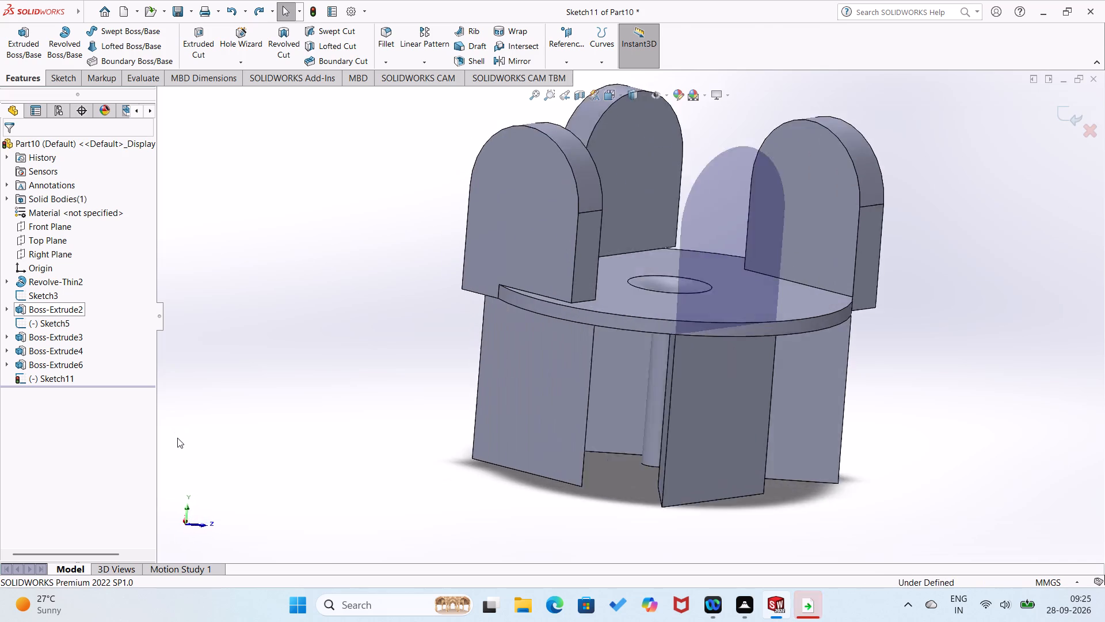
pyautogui.hotkey('ctrl', 'z')
pyautogui.hotkey('ctrl', 'z')
pyautogui.hotkey('ctrl', 'z')
pyautogui.hotkey('ctrl', 'z')
pyautogui.hotkey('ctrl', 'z')
pyautogui.hotkey('ctrl', 'z')
pyautogui.hotkey('ctrl', 'z')
pyautogui.hotkey('ctrl', 'z')
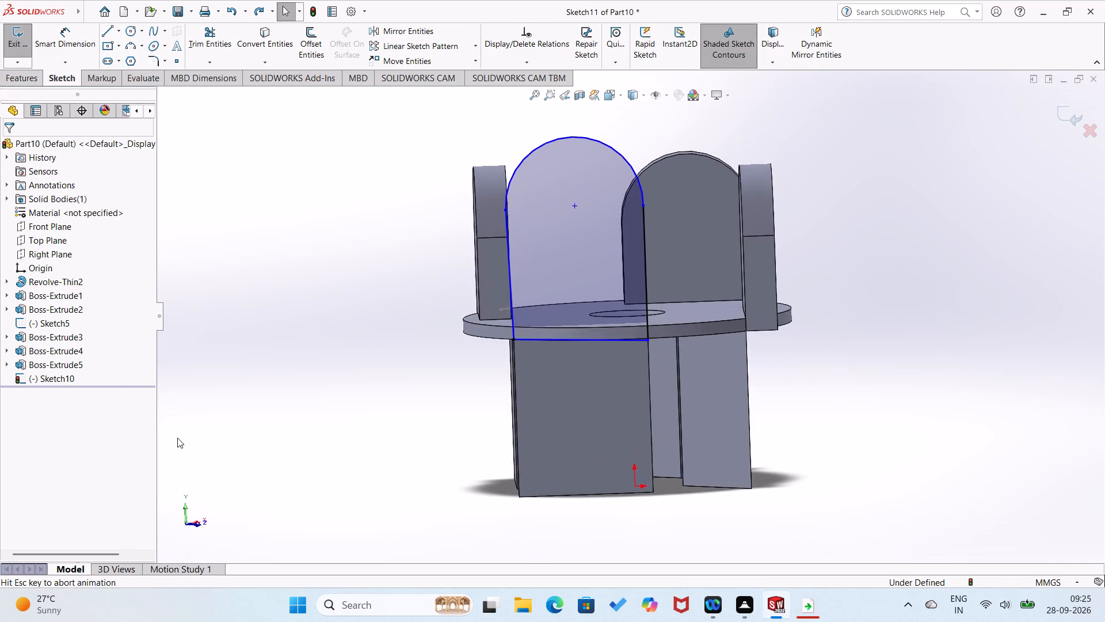
# Undo the fourth tab's sketch and the third tab's extrusion, going back into the third tab's open sketch.
pyautogui.hotkey('ctrl', 'z')
pyautogui.hotkey('ctrl', 'z')
pyautogui.hotkey('ctrl', 'z')
pyautogui.hotkey('ctrl', 'z')
pyautogui.hotkey('ctrl', 'z')
pyautogui.hotkey('ctrl', 'z')
pyautogui.hotkey('ctrl', 'z')
pyautogui.hotkey('ctrl', 'z')
pyautogui.hotkey('ctrl', 'z')
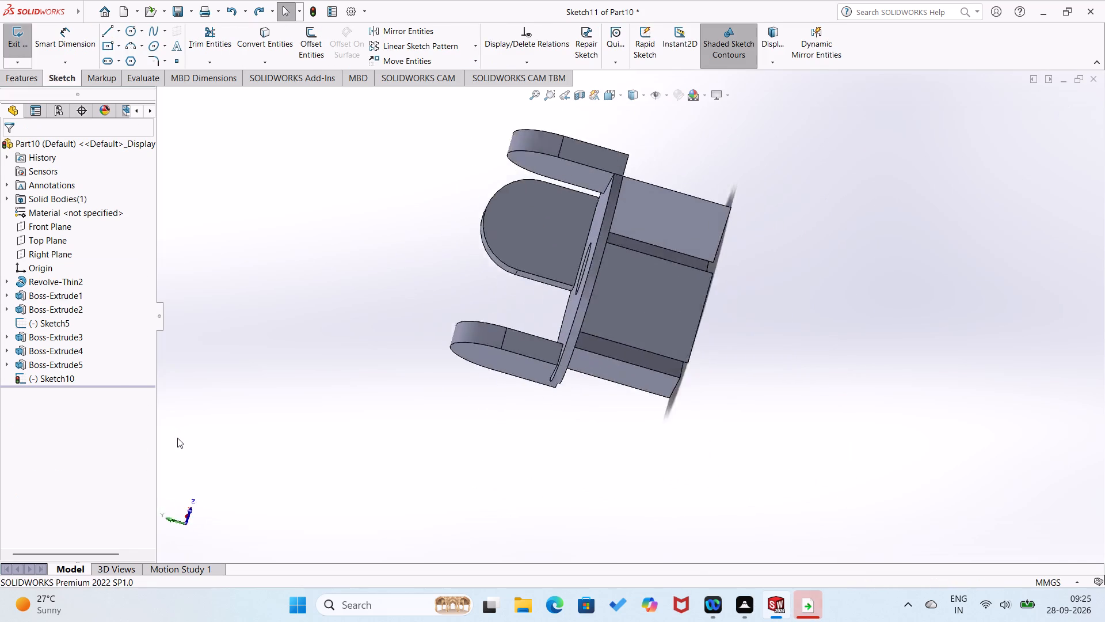
pyautogui.hotkey('ctrl', 'z')
pyautogui.hotkey('ctrl', 'z')
pyautogui.hotkey('ctrl', 'z')
pyautogui.hotkey('ctrl', 'z')
pyautogui.hotkey('ctrl', 'z')
pyautogui.hotkey('ctrl', 'z')
pyautogui.hotkey('ctrl', 'z')
pyautogui.hotkey('ctrl', 'z')
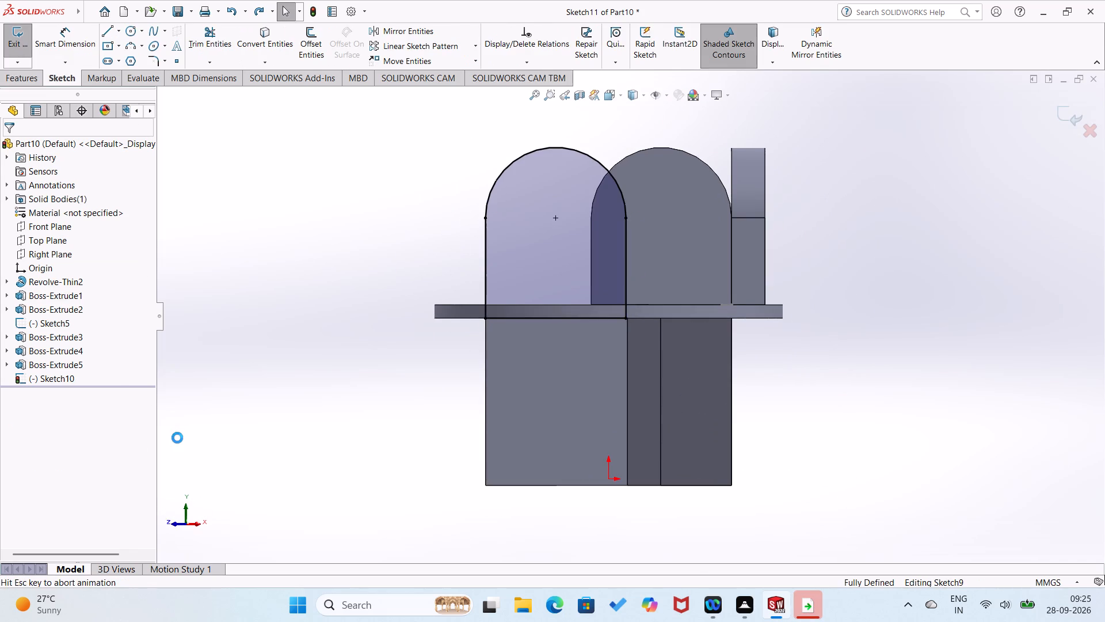
pyautogui.hotkey('ctrl', 'z')
pyautogui.hotkey('ctrl', 'z')
pyautogui.hotkey('ctrl', 'z')
pyautogui.hotkey('ctrl', 'z')
pyautogui.hotkey('ctrl', 'z')
pyautogui.hotkey('ctrl', 'z')
pyautogui.hotkey('ctrl', 'z')
pyautogui.hotkey('ctrl', 'z')
pyautogui.hotkey('ctrl', 'z')
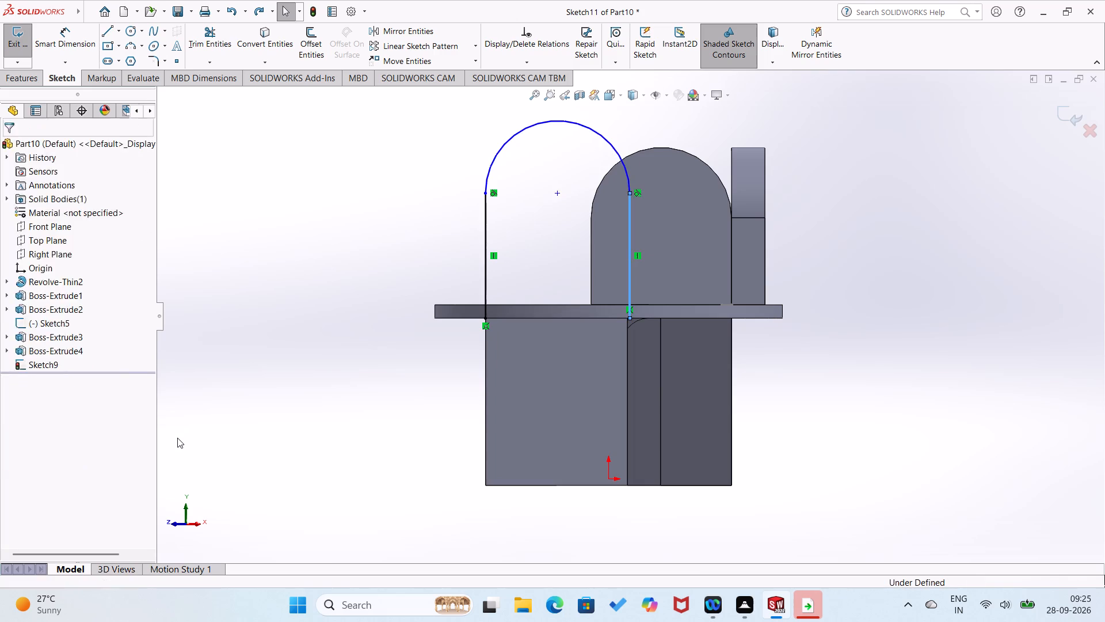
# Undo the third tab's sketch and the second tab's extrusion, going back into the second tab's open sketch.
pyautogui.hotkey('ctrl', 'z')
pyautogui.hotkey('ctrl', 'z')
pyautogui.hotkey('ctrl', 'z')
pyautogui.hotkey('ctrl', 'z')
pyautogui.hotkey('ctrl', 'z')
pyautogui.hotkey('ctrl', 'z')
pyautogui.hotkey('ctrl', 'z')
pyautogui.hotkey('ctrl', 'z')
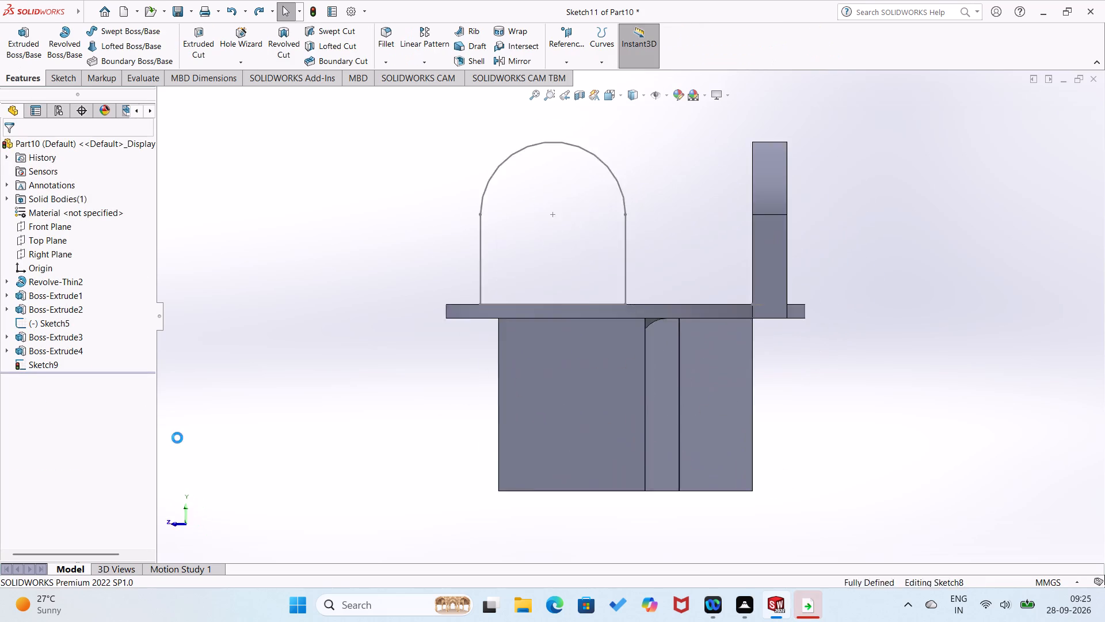
pyautogui.hotkey('ctrl', 'z')
pyautogui.hotkey('ctrl', 'z')
pyautogui.hotkey('ctrl', 'z')
pyautogui.hotkey('ctrl', 'z')
pyautogui.hotkey('ctrl', 'z')
pyautogui.hotkey('ctrl', 'z')
pyautogui.hotkey('ctrl', 'z')
pyautogui.hotkey('ctrl', 'z')
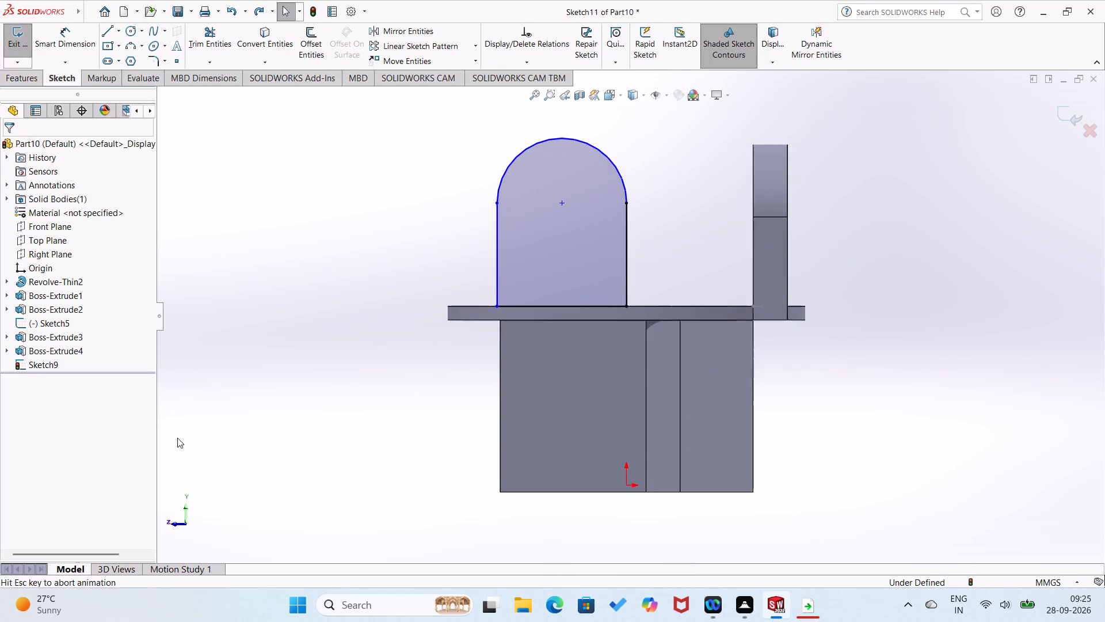
pyautogui.hotkey('ctrl', 'z')
pyautogui.hotkey('ctrl', 'z')
pyautogui.hotkey('ctrl', 'z')
pyautogui.hotkey('ctrl', 'z')
pyautogui.hotkey('ctrl', 'z')
pyautogui.hotkey('ctrl', 'z')
pyautogui.hotkey('ctrl', 'z')
pyautogui.hotkey('ctrl', 'z')
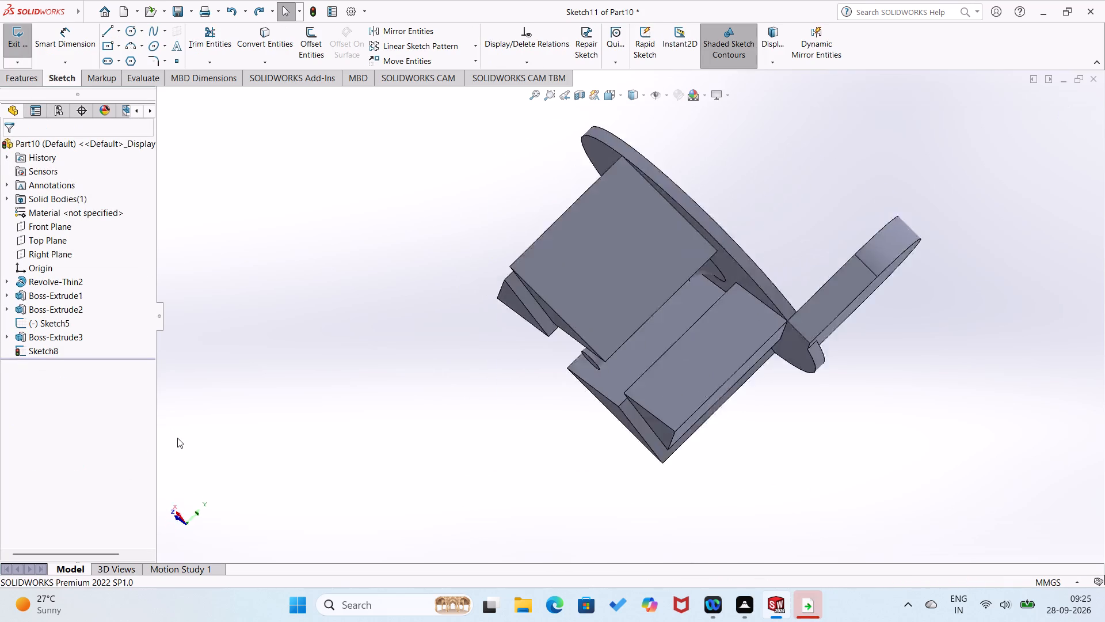
# Undo the second tab's sketch and the first tab's extrusion, going back as far as possible within the first tab's sketch.
pyautogui.hotkey('ctrl', 'z')
pyautogui.hotkey('ctrl', 'z')
pyautogui.hotkey('ctrl', 'z')
pyautogui.hotkey('ctrl', 'z')
pyautogui.hotkey('ctrl', 'z')
pyautogui.hotkey('ctrl', 'z')
pyautogui.hotkey('ctrl', 'z')
pyautogui.hotkey('ctrl', 'z')
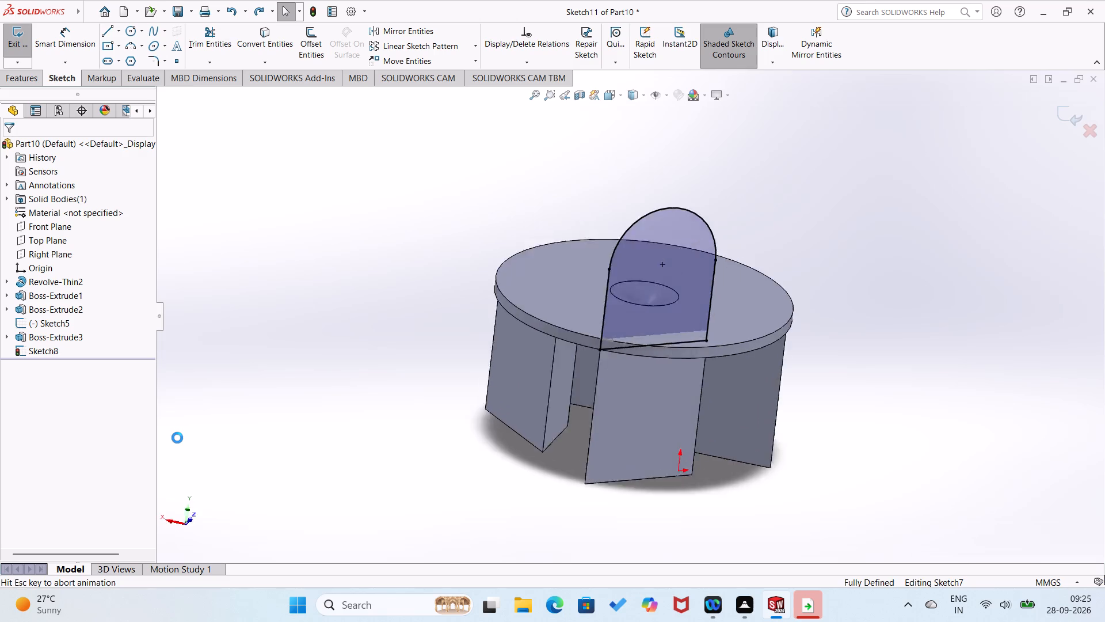
pyautogui.hotkey('ctrl', 'z')
pyautogui.hotkey('ctrl', 'z')
pyautogui.hotkey('ctrl', 'z')
pyautogui.hotkey('ctrl', 'z')
pyautogui.hotkey('ctrl', 'z')
pyautogui.hotkey('ctrl', 'z')
pyautogui.hotkey('ctrl', 'z')
pyautogui.hotkey('ctrl', 'z')
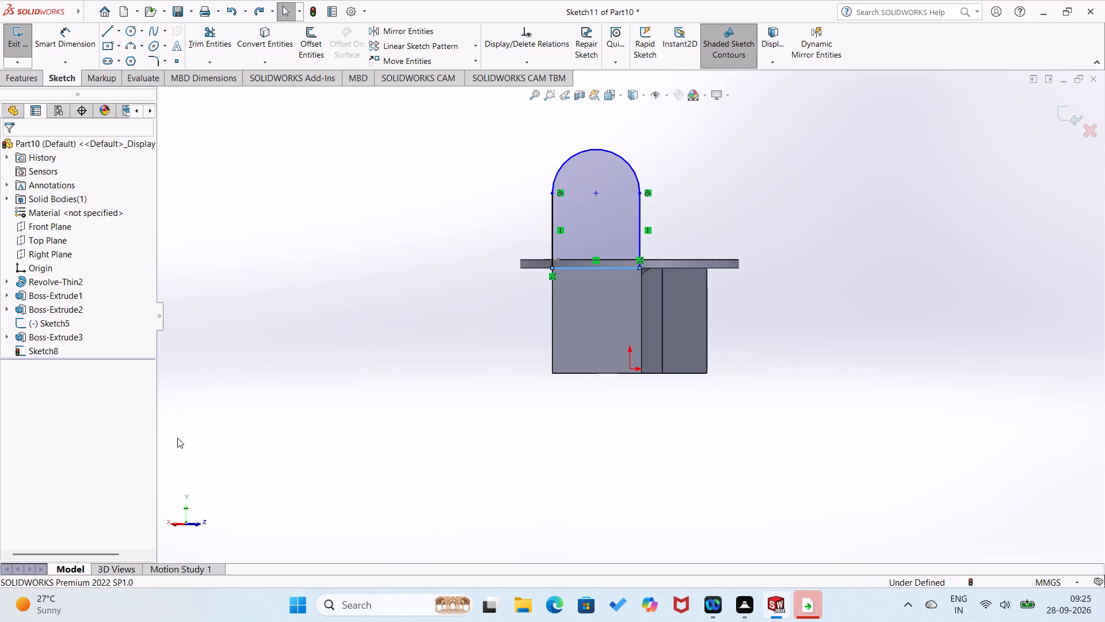
pyautogui.hotkey('ctrl', 'z')
pyautogui.hotkey('ctrl', 'z')
pyautogui.hotkey('ctrl', 'z')
pyautogui.hotkey('ctrl', 'z')
pyautogui.hotkey('ctrl', 'z')
pyautogui.hotkey('ctrl', 'z')
pyautogui.hotkey('ctrl', 'z')
pyautogui.hotkey('ctrl', 'z')
pyautogui.hotkey('ctrl', 'z')
pyautogui.hotkey('ctrl', 'z')
pyautogui.hotkey('ctrl', 'z')
pyautogui.hotkey('ctrl', 'z')
pyautogui.hotkey('ctrl', 'z')
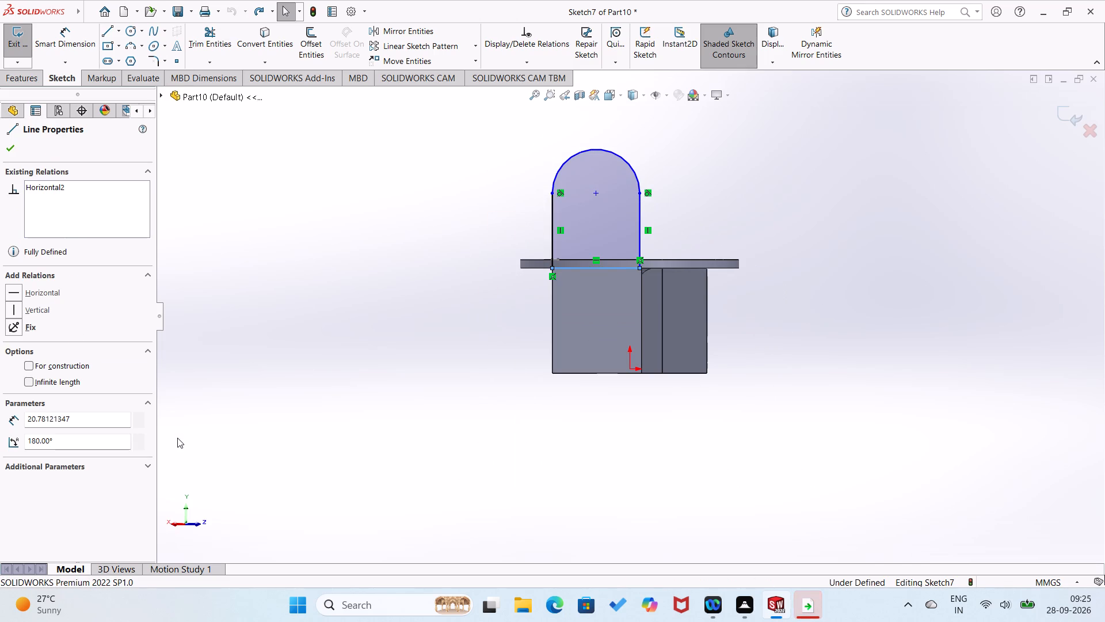
pyautogui.click(7, 145)
pyautogui.hotkey('ctrl', 'z')
pyautogui.hotkey('ctrl', 'z')
pyautogui.hotkey('ctrl', 'z')
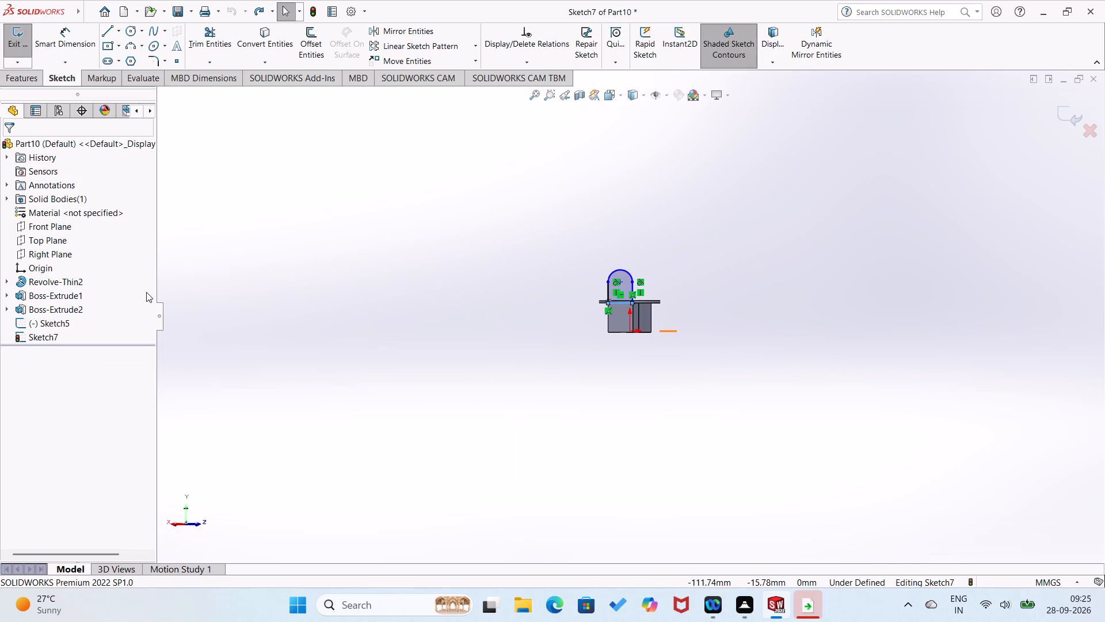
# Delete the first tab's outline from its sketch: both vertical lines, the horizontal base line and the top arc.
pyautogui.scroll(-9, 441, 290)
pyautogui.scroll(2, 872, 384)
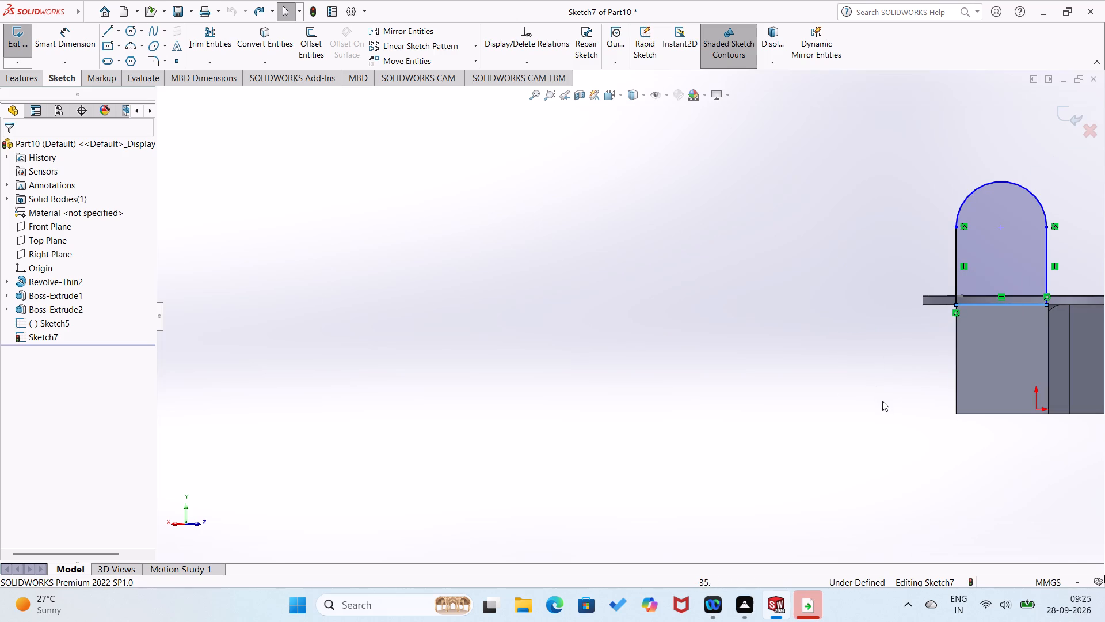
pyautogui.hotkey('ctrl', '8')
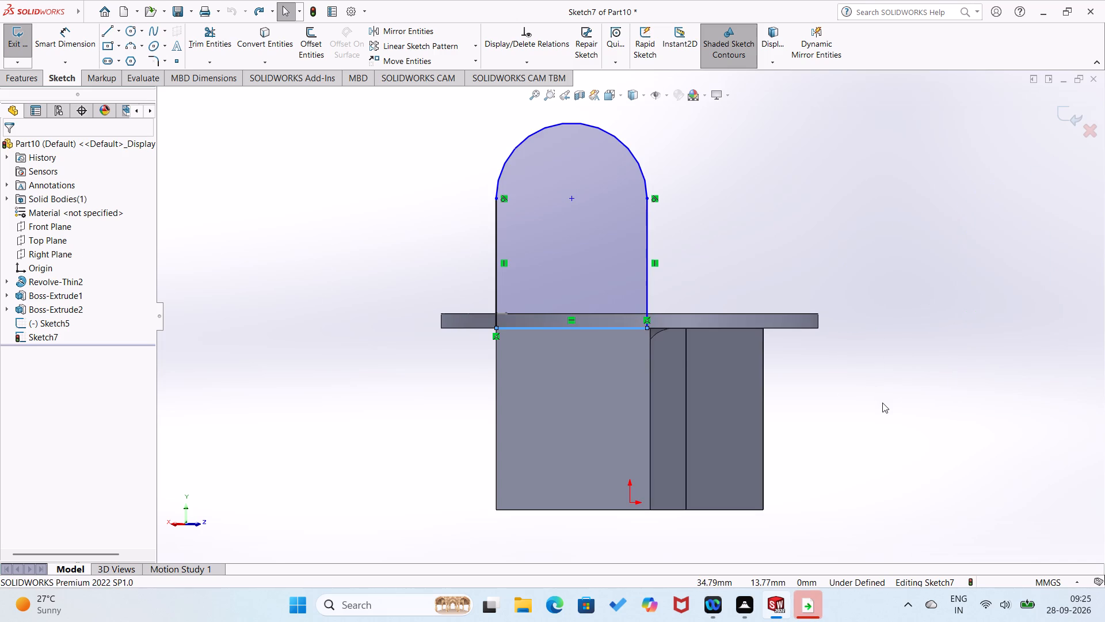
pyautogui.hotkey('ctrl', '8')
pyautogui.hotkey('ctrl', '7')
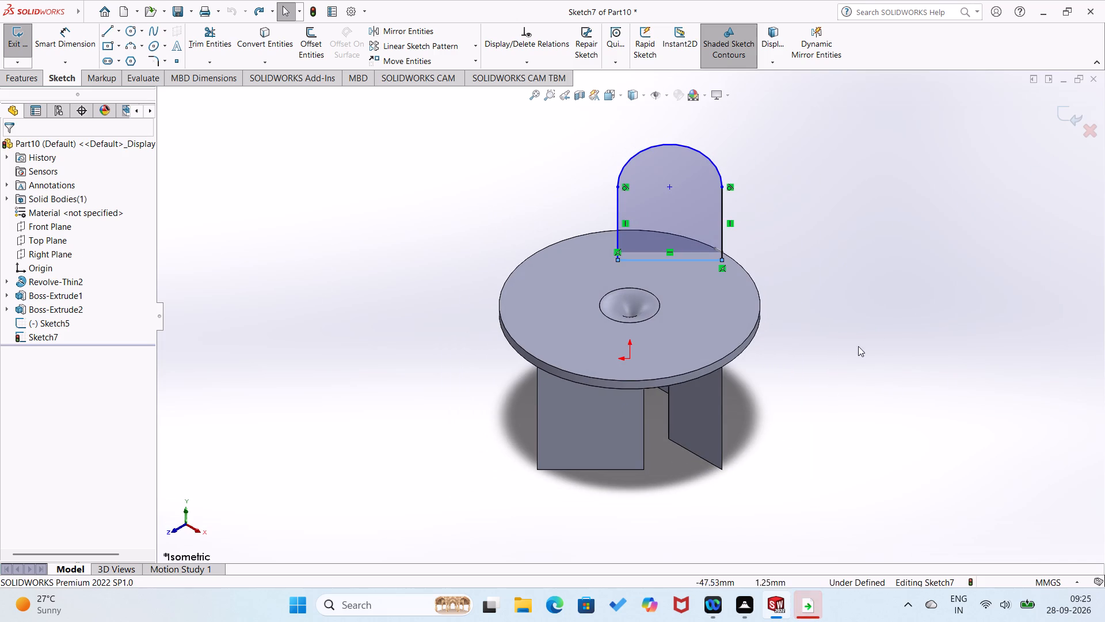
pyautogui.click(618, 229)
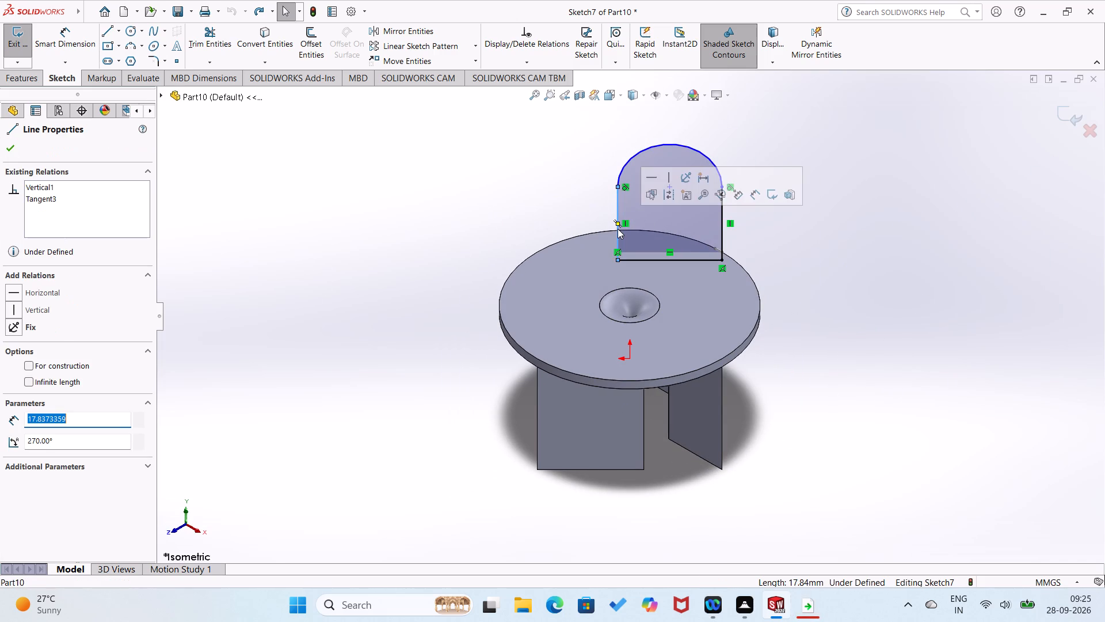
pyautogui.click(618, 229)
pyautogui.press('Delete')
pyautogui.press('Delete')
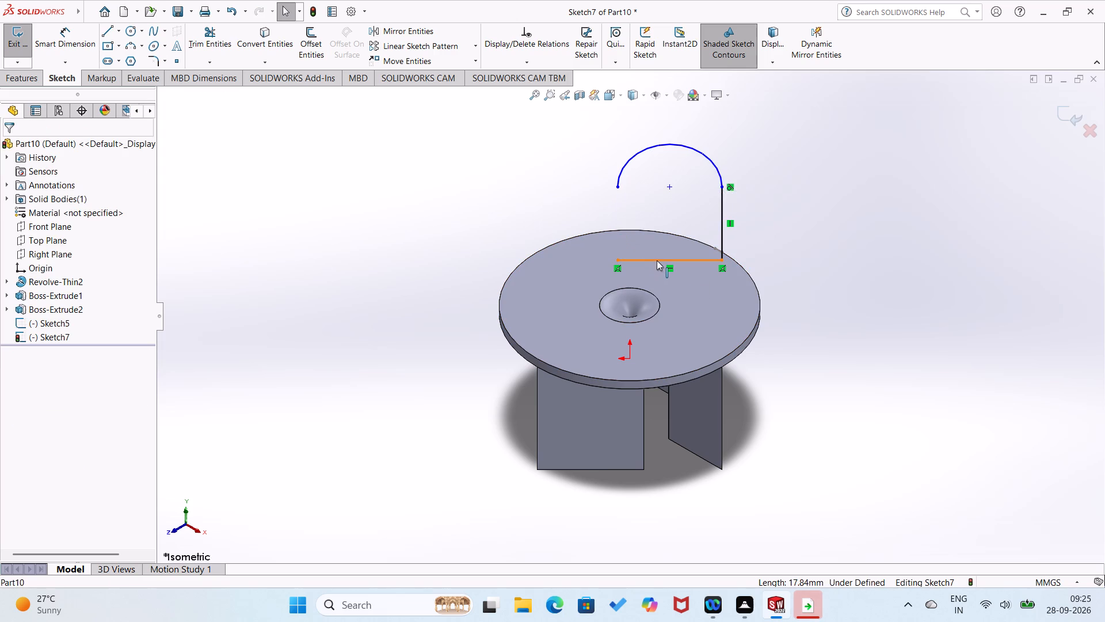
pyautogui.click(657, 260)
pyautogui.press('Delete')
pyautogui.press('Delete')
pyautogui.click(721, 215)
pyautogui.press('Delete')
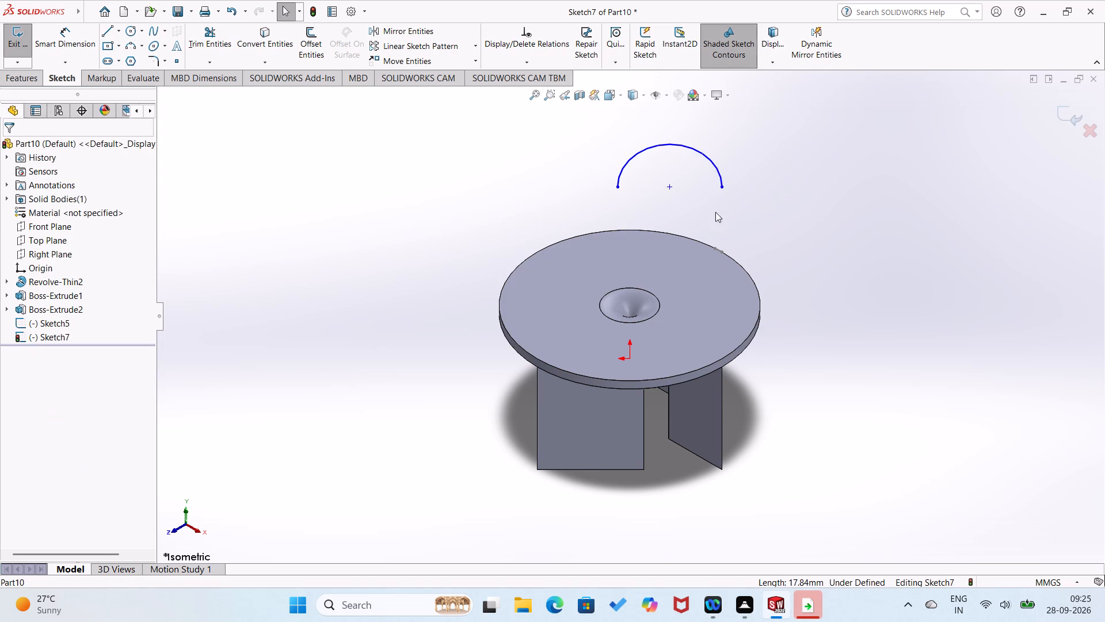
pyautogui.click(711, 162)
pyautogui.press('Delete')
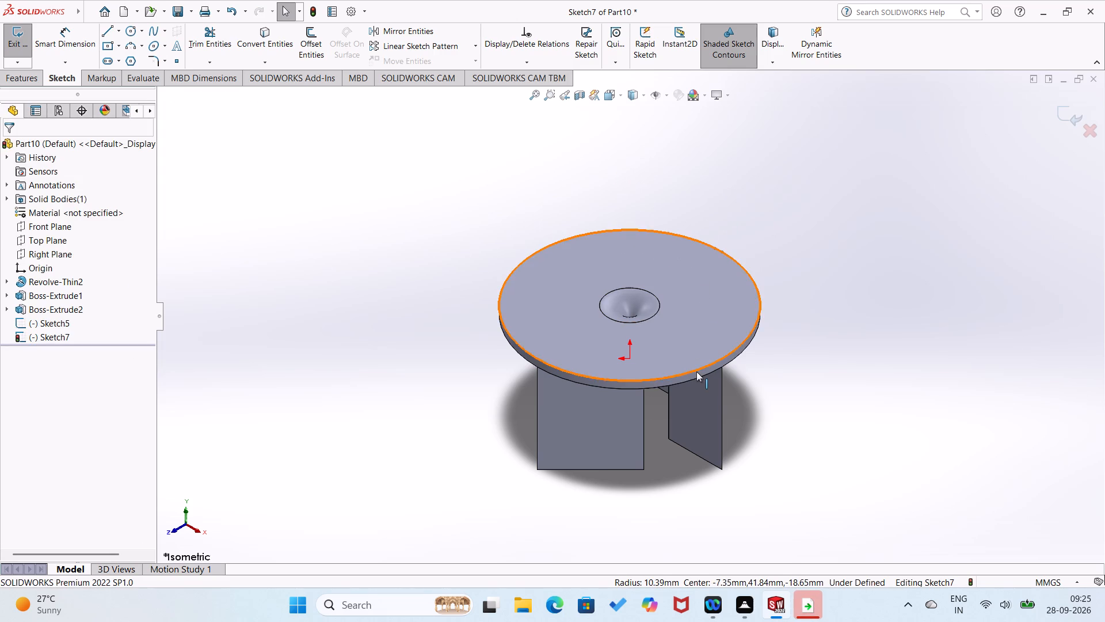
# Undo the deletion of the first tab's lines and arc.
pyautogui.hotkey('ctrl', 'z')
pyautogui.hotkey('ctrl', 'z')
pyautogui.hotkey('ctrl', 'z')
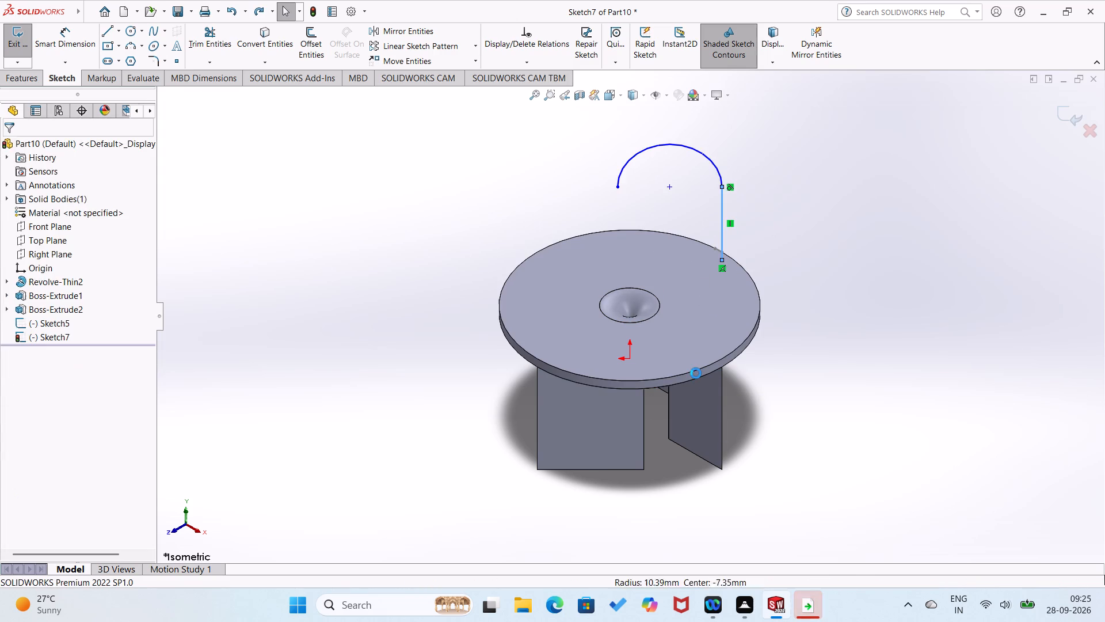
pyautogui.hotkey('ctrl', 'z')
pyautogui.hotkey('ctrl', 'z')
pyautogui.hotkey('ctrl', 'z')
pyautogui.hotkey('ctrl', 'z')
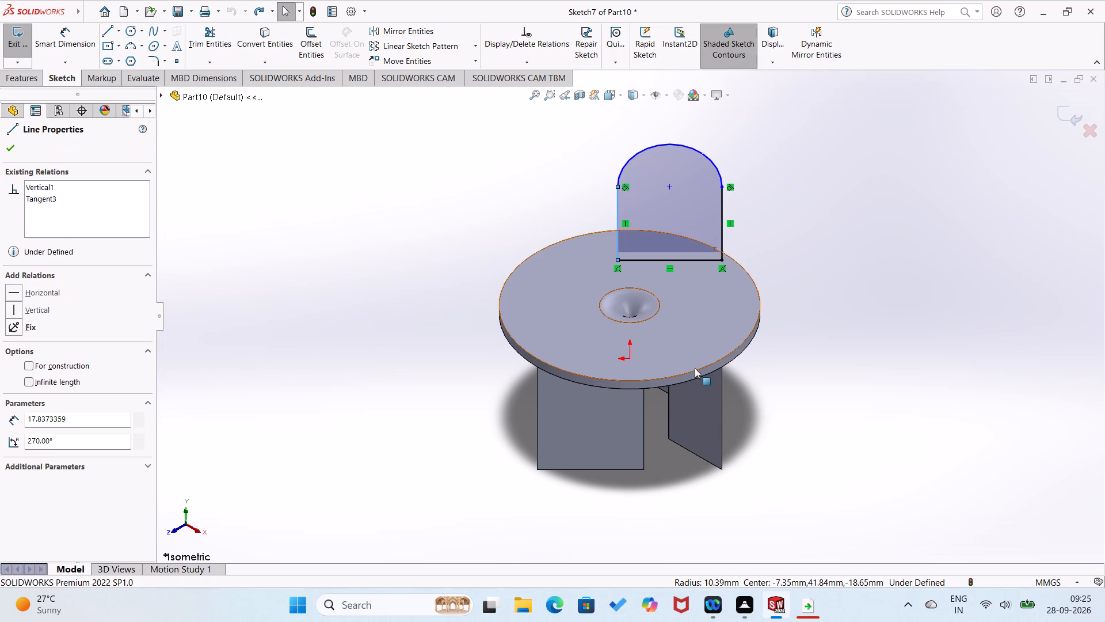
# Delete the horizontal base line, both vertical lines and the top arc of the first tab's sketch.
pyautogui.click(688, 261)
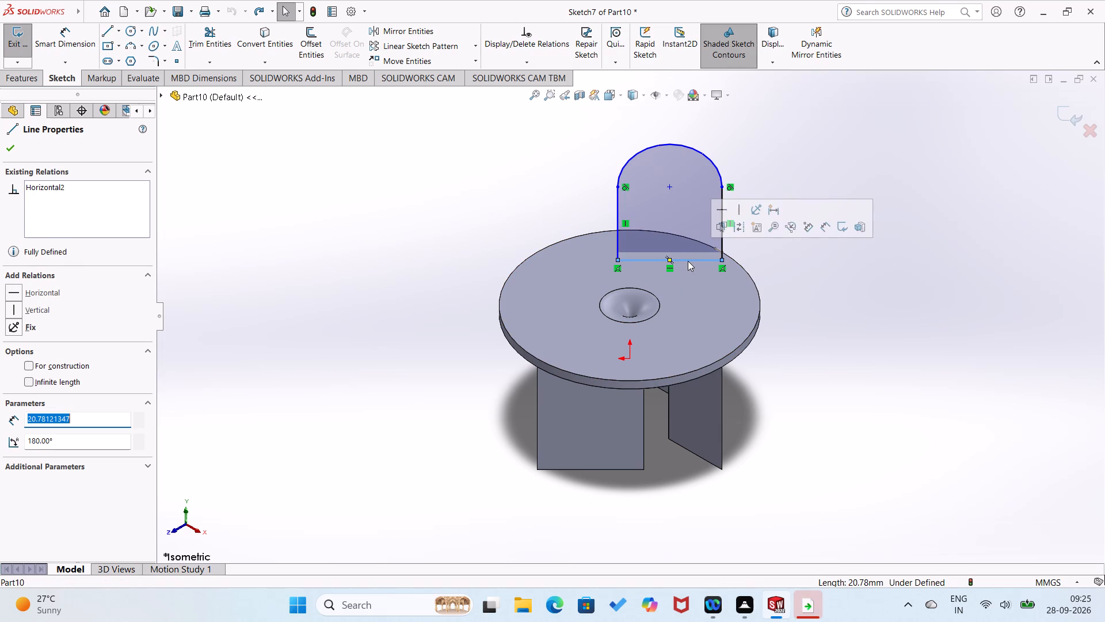
pyautogui.press('Delete')
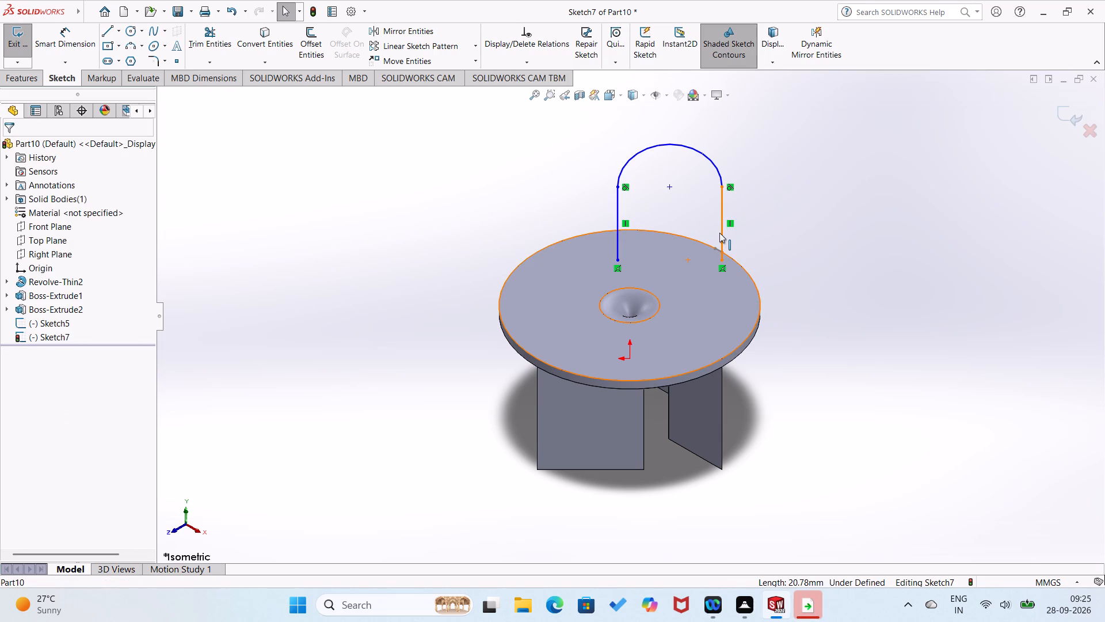
pyautogui.click(719, 233)
pyautogui.press('Delete')
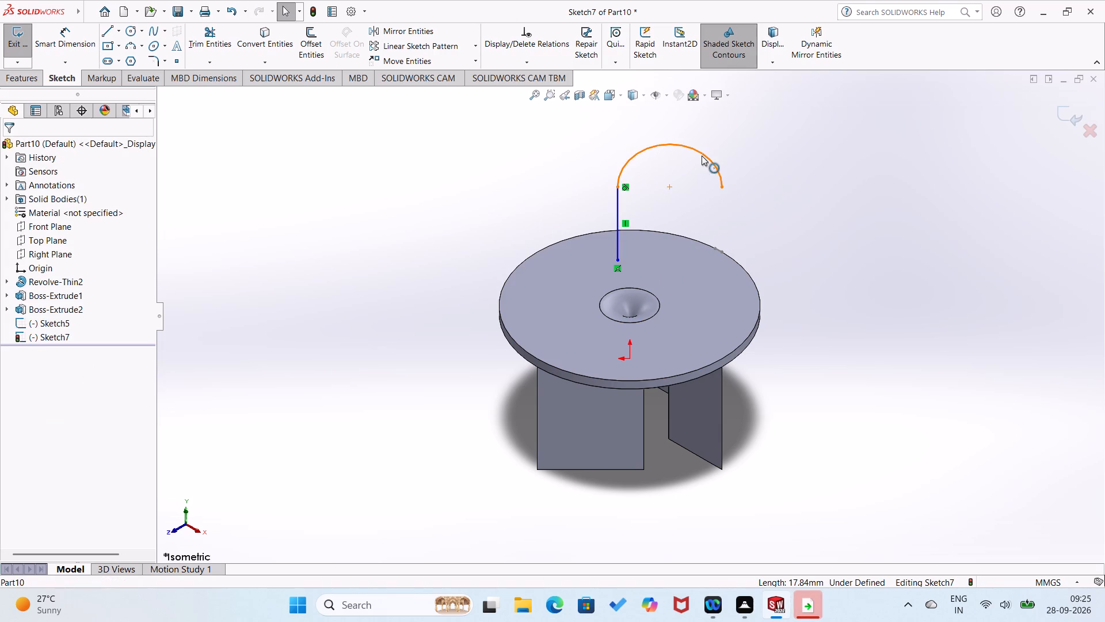
pyautogui.click(702, 154)
pyautogui.press('Delete')
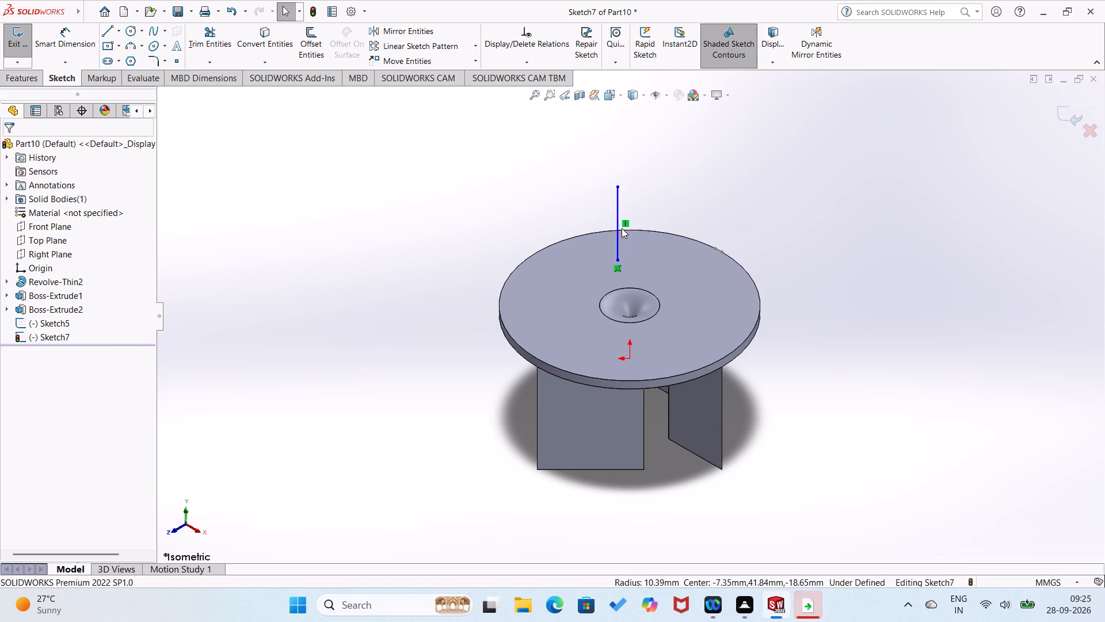
pyautogui.click(618, 233)
pyautogui.press('Delete')
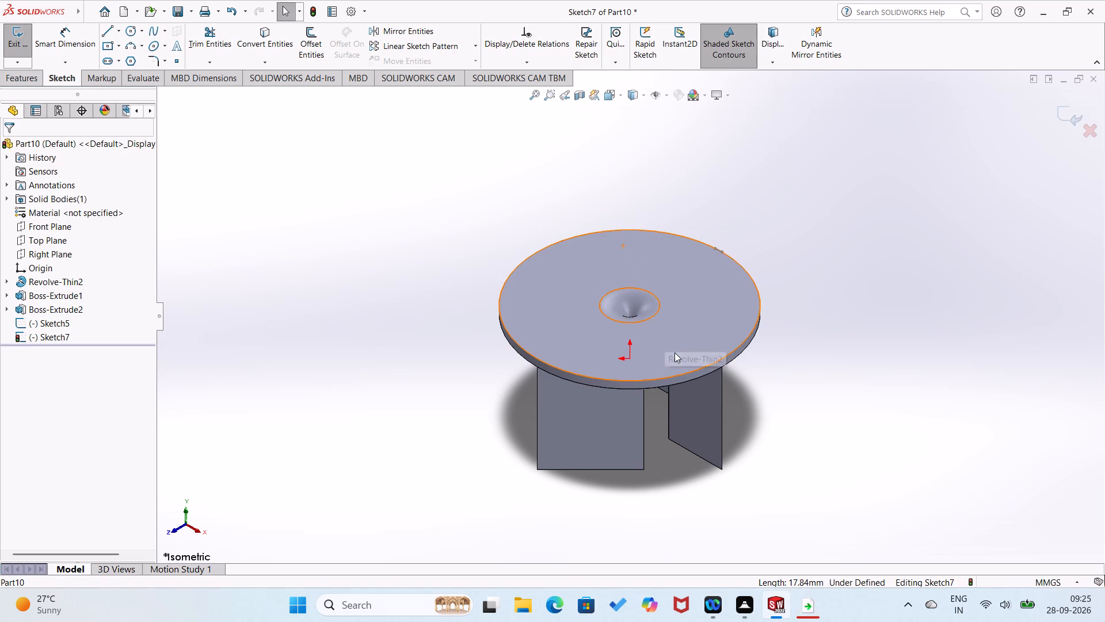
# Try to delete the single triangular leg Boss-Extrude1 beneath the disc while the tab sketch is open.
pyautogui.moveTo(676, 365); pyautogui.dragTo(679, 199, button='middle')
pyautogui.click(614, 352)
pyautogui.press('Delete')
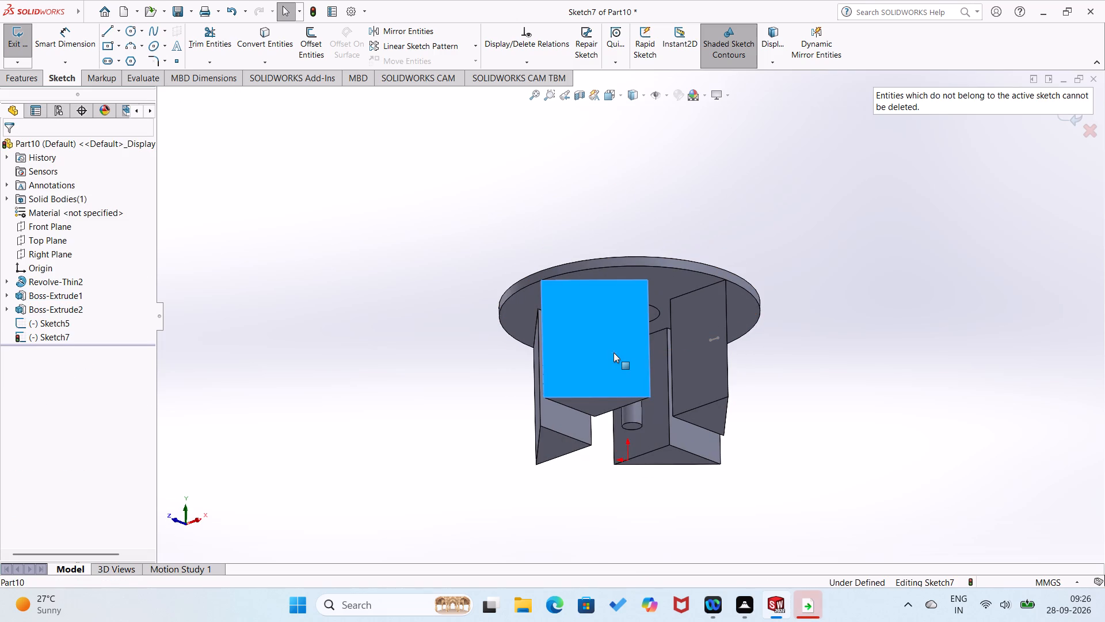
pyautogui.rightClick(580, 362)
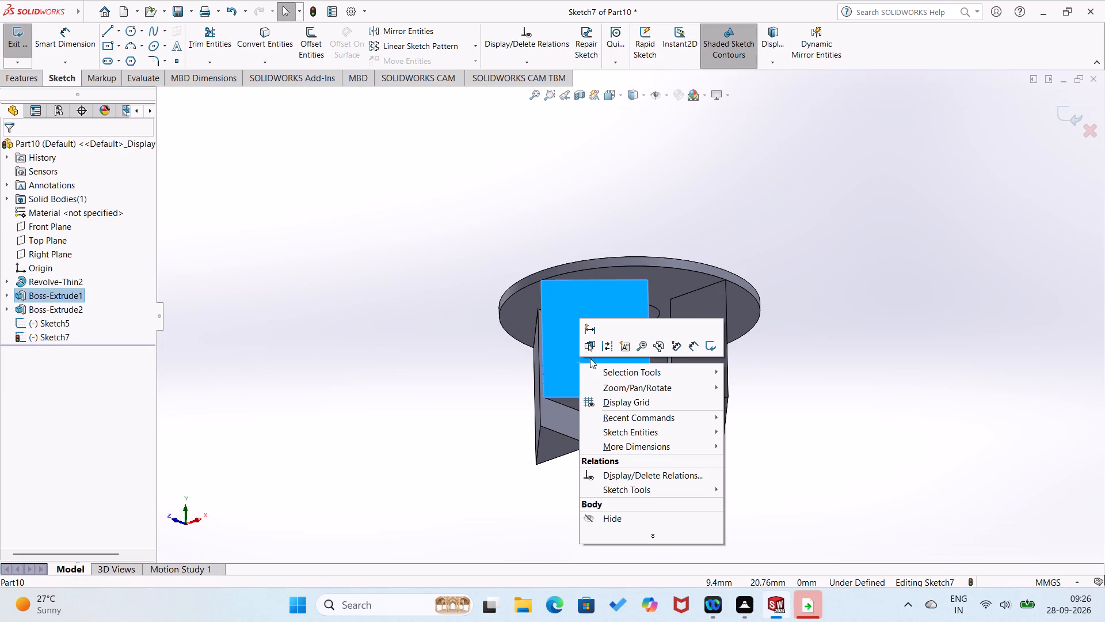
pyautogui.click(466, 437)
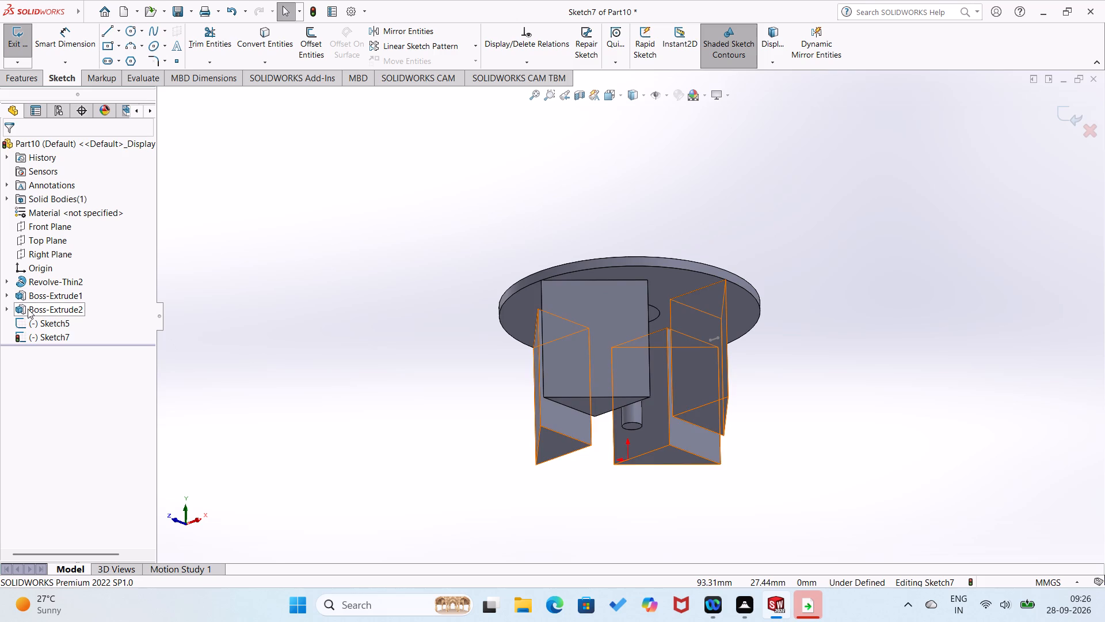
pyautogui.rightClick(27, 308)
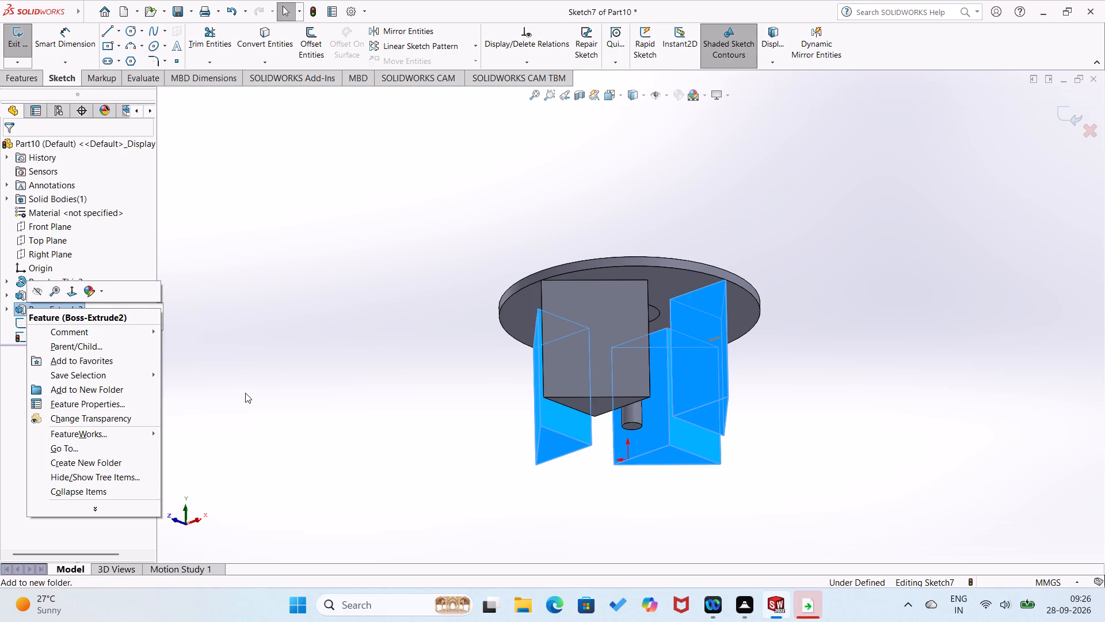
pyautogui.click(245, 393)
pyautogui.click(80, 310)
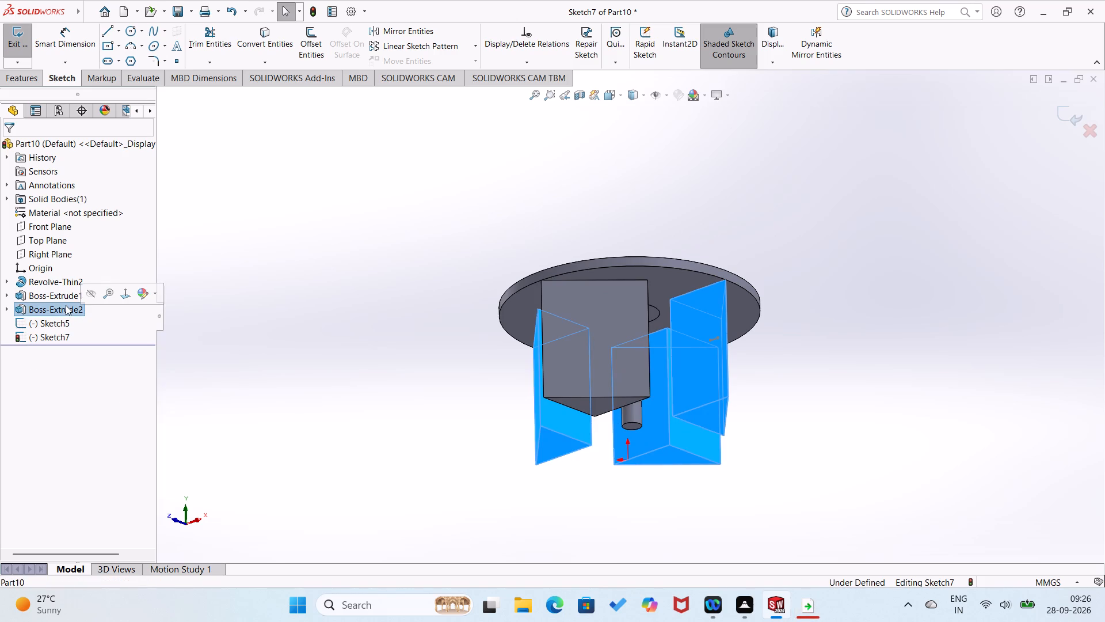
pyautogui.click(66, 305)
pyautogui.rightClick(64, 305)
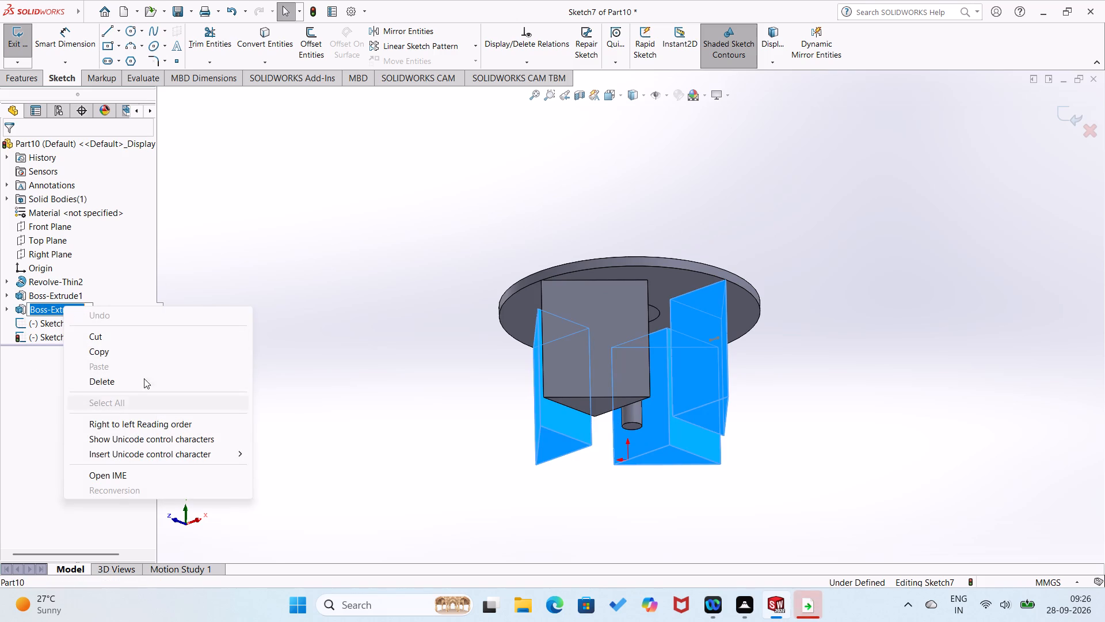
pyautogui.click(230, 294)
# Exit the open tab sketch and roll the model back to just after Revolve-Thin2, leaving only the disc and its stem.
pyautogui.moveTo(117, 347); pyautogui.dragTo(117, 335)
pyautogui.click(18, 37)
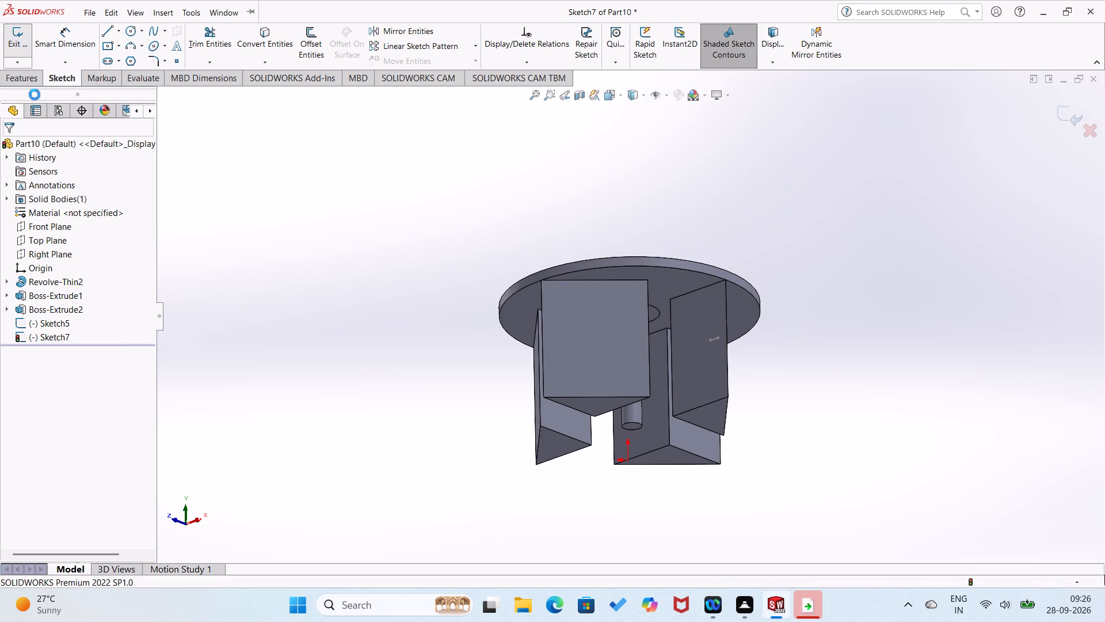
pyautogui.moveTo(140, 330); pyautogui.dragTo(132, 283)
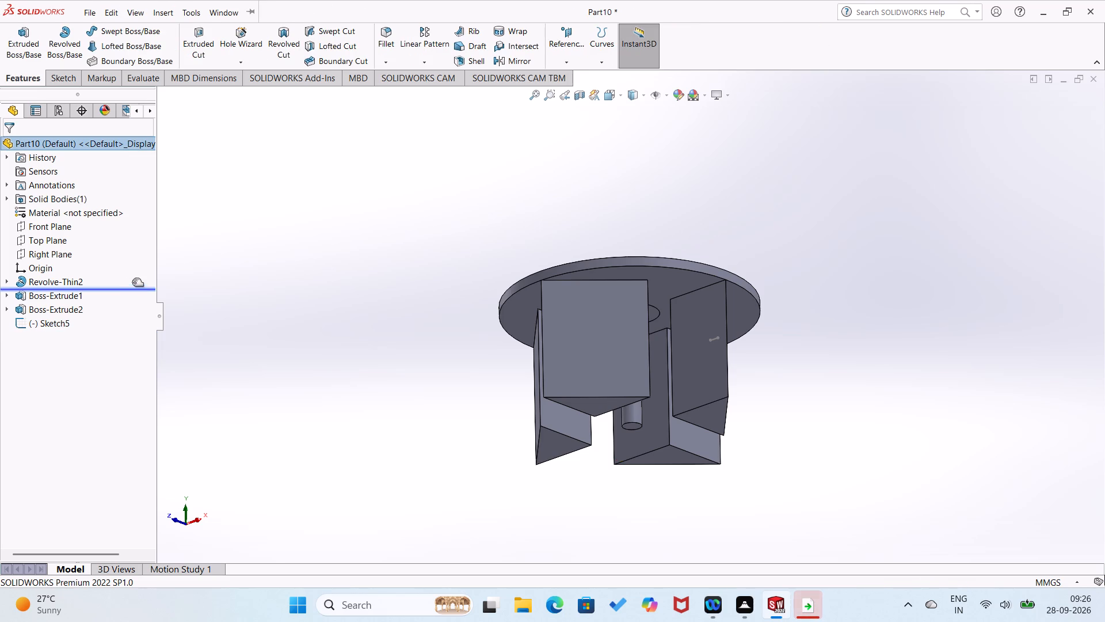
pyautogui.moveTo(132, 283); pyautogui.dragTo(133, 278)
pyautogui.click(135, 278)
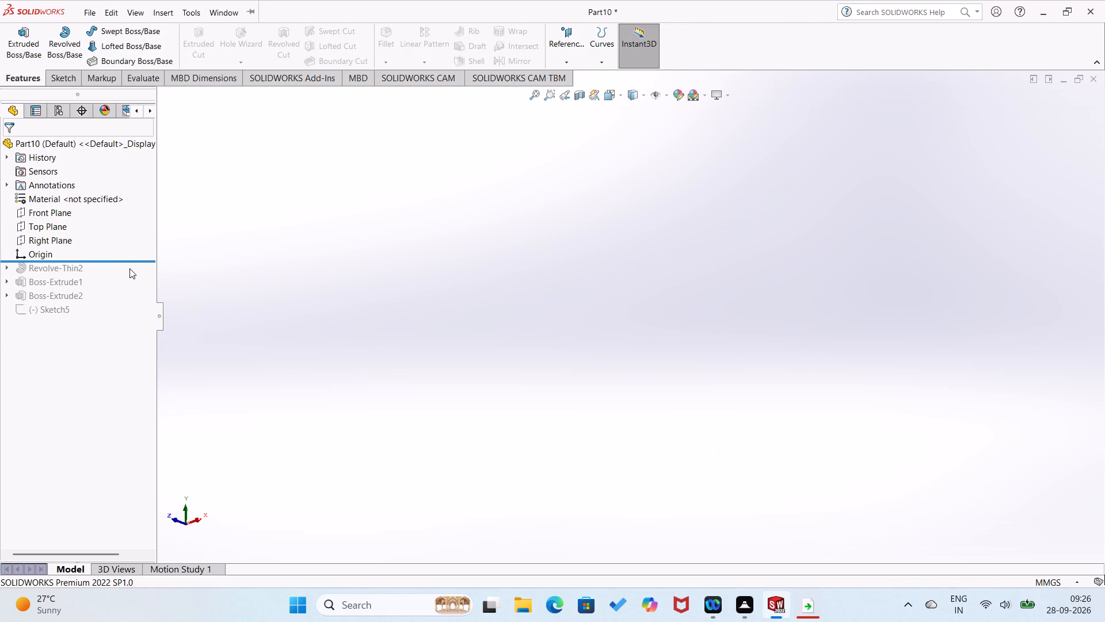
pyautogui.moveTo(128, 262); pyautogui.dragTo(127, 278)
pyautogui.click(281, 340)
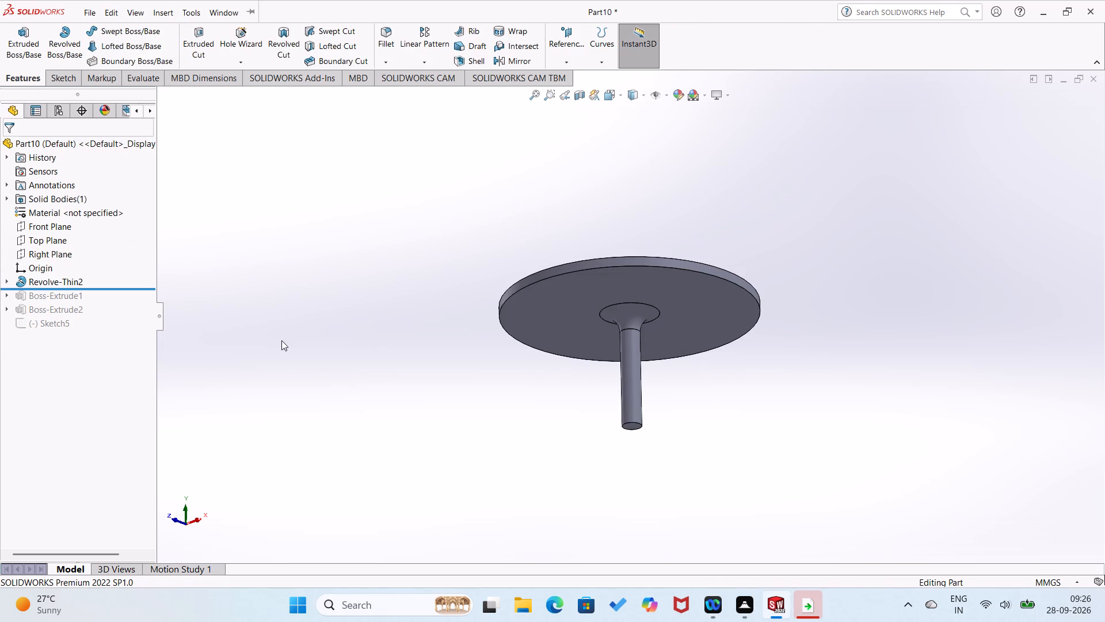
# On the disc's underside, sketch a vertical line about 12.4 mm down from the rim's top point and a horizontal line about 22 mm to the rim.
pyautogui.moveTo(433, 355); pyautogui.dragTo(438, 355, button='middle')
pyautogui.moveTo(448, 314); pyautogui.dragTo(458, 204, button='middle')
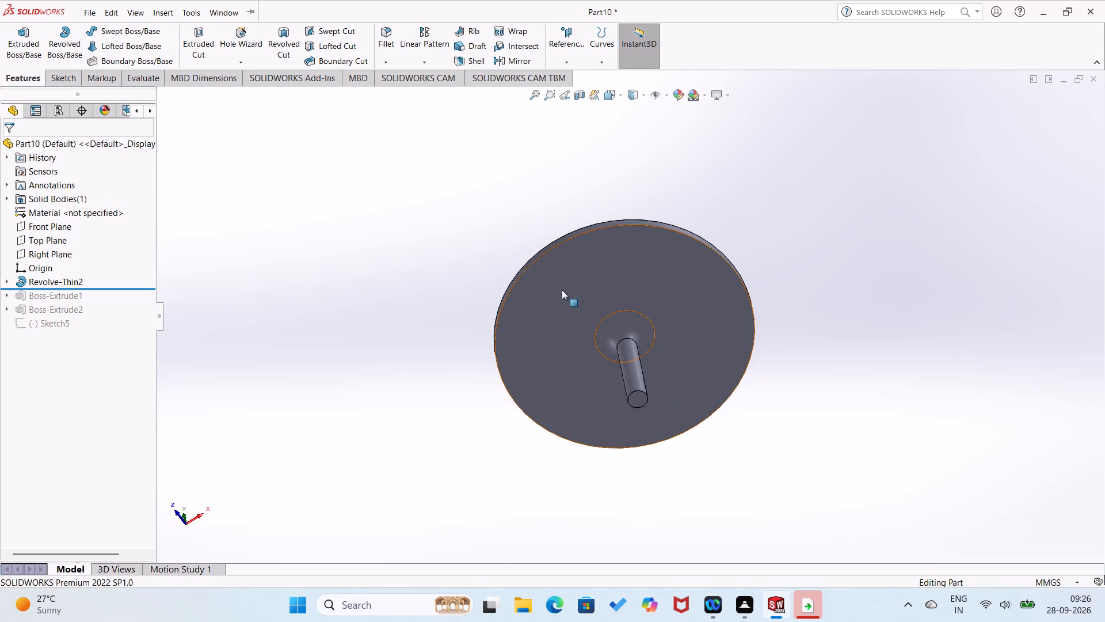
pyautogui.rightClick(562, 290)
pyautogui.click(585, 276)
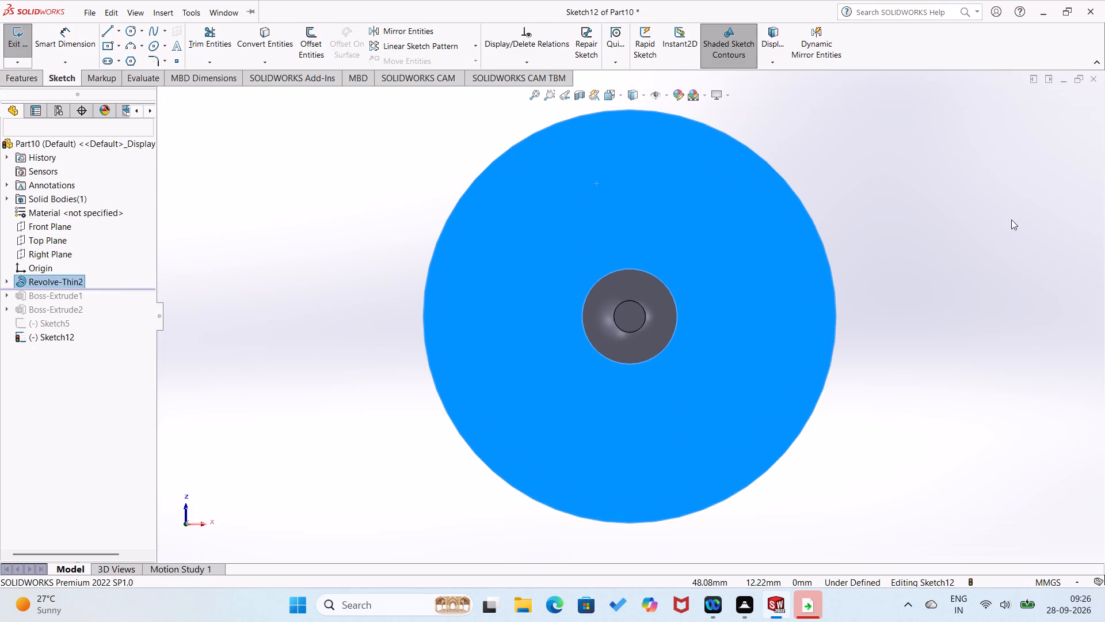
pyautogui.moveTo(1011, 219); pyautogui.dragTo(900, 255, button='right')
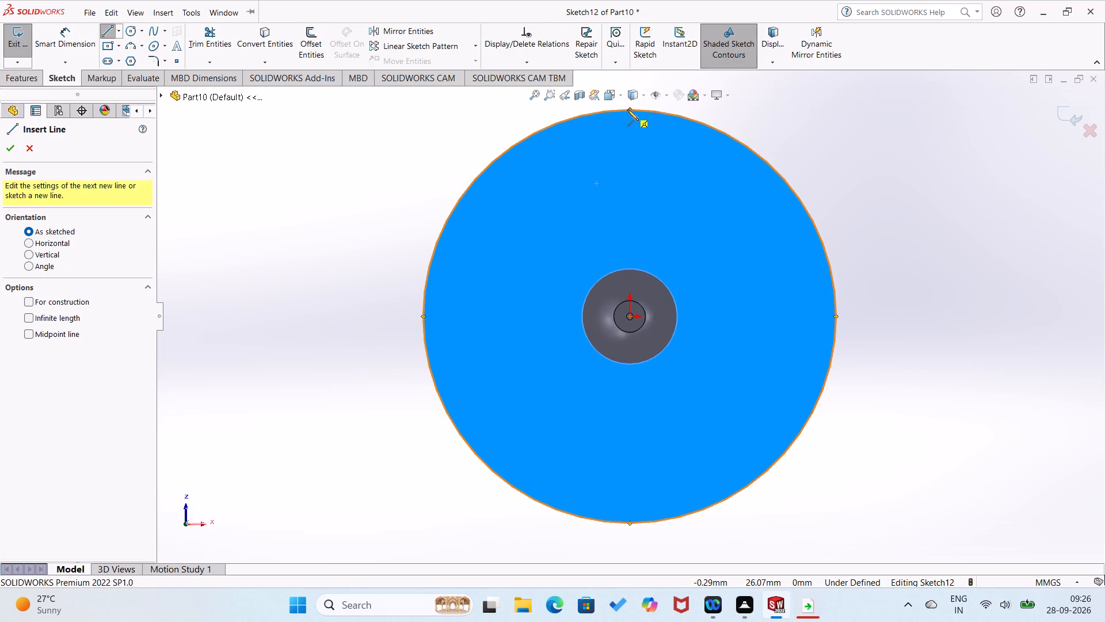
pyautogui.click(627, 109)
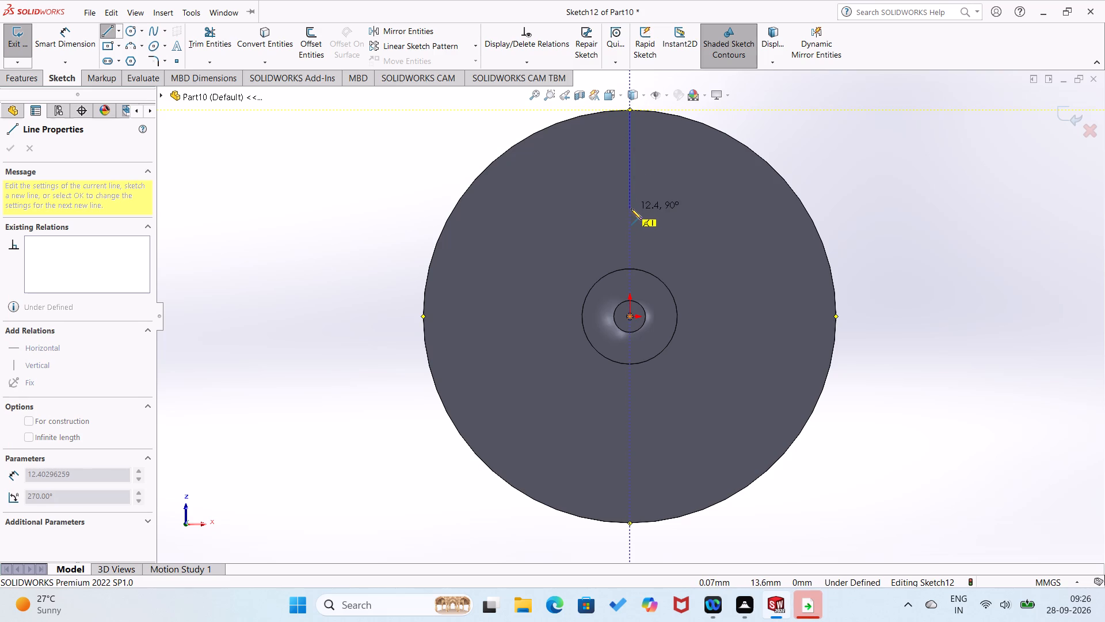
pyautogui.click(631, 208)
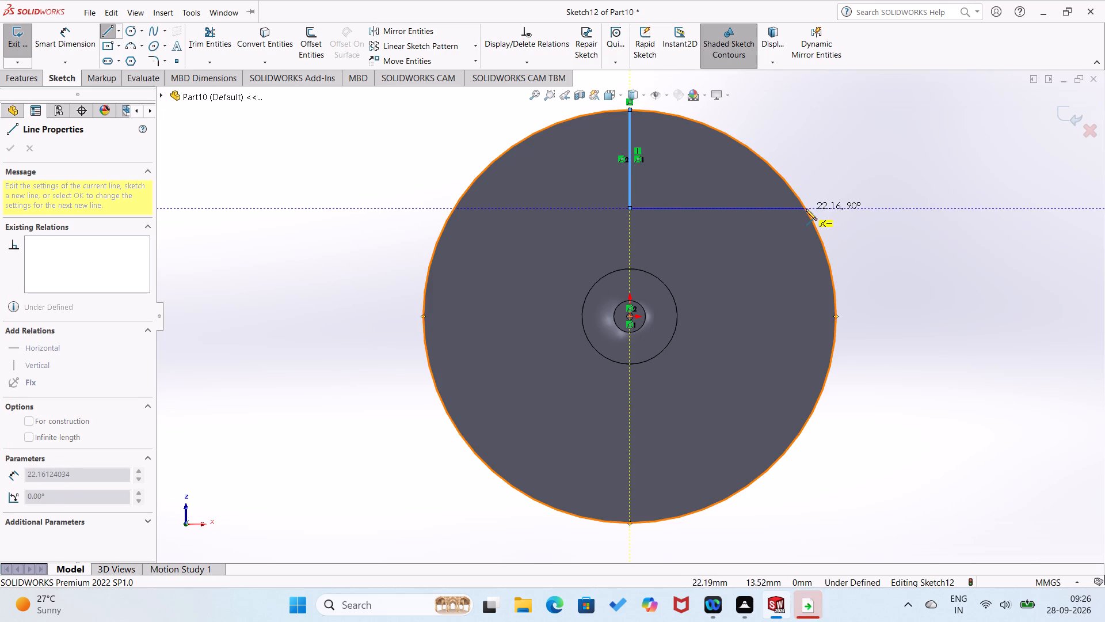
pyautogui.scroll(-2, 805, 209)
pyautogui.scroll(2, 776, 219)
pyautogui.scroll(-2, 766, 226)
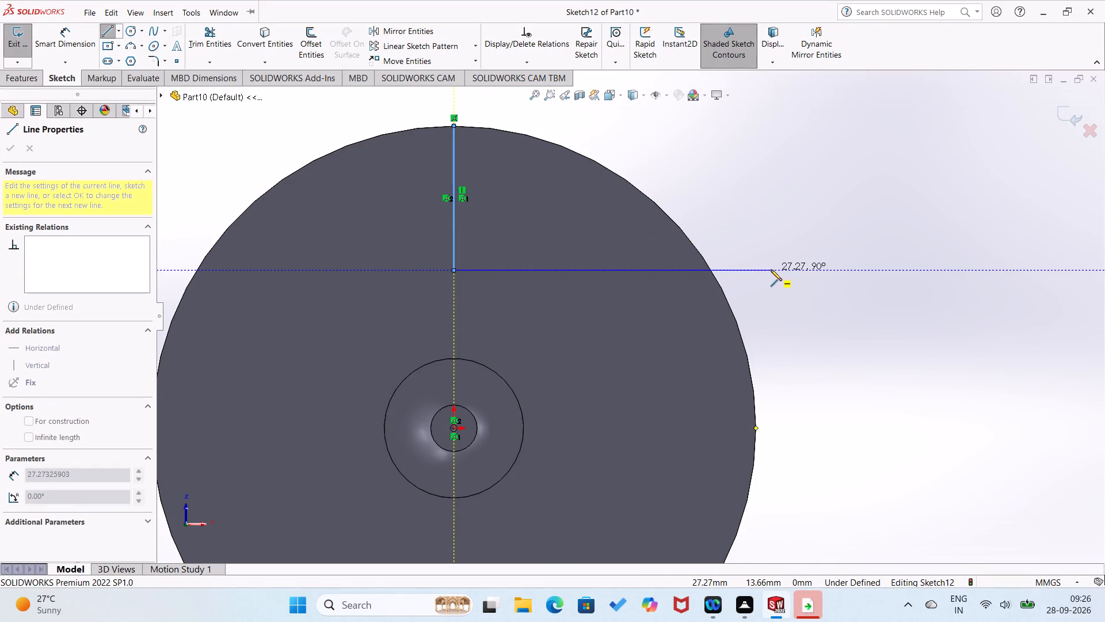
pyautogui.click(709, 268)
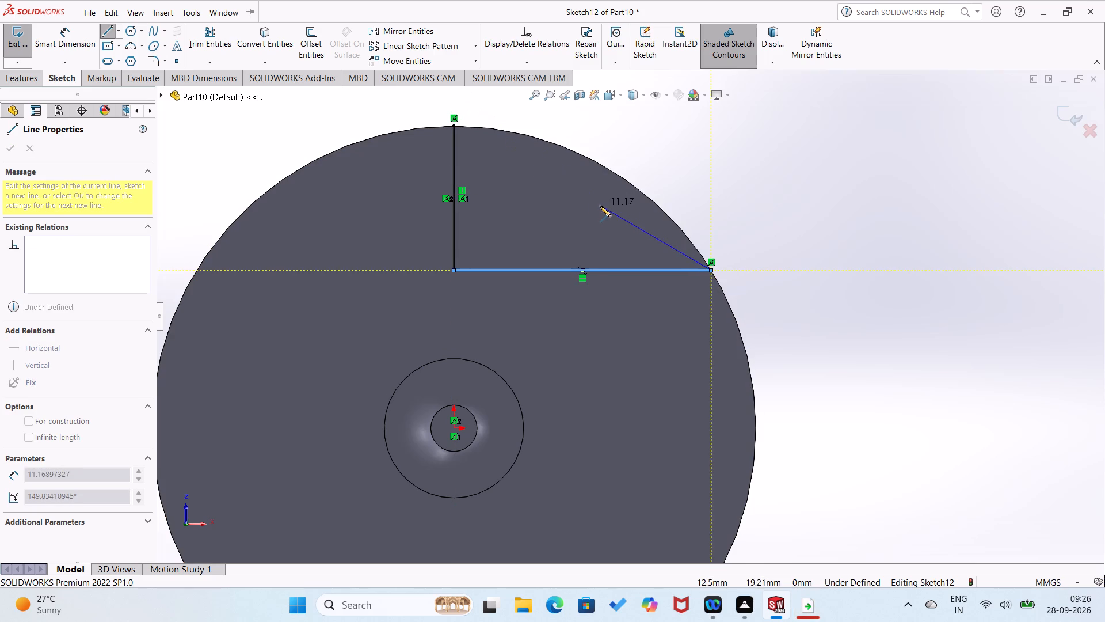
# Close the outline with a 26 mm radius arc along the rim from the vertical line's upper end to the horizontal line's end.
pyautogui.moveTo(698, 245); pyautogui.dragTo(715, 147, button='right')
pyautogui.moveTo(799, 175); pyautogui.dragTo(645, 170, button='right')
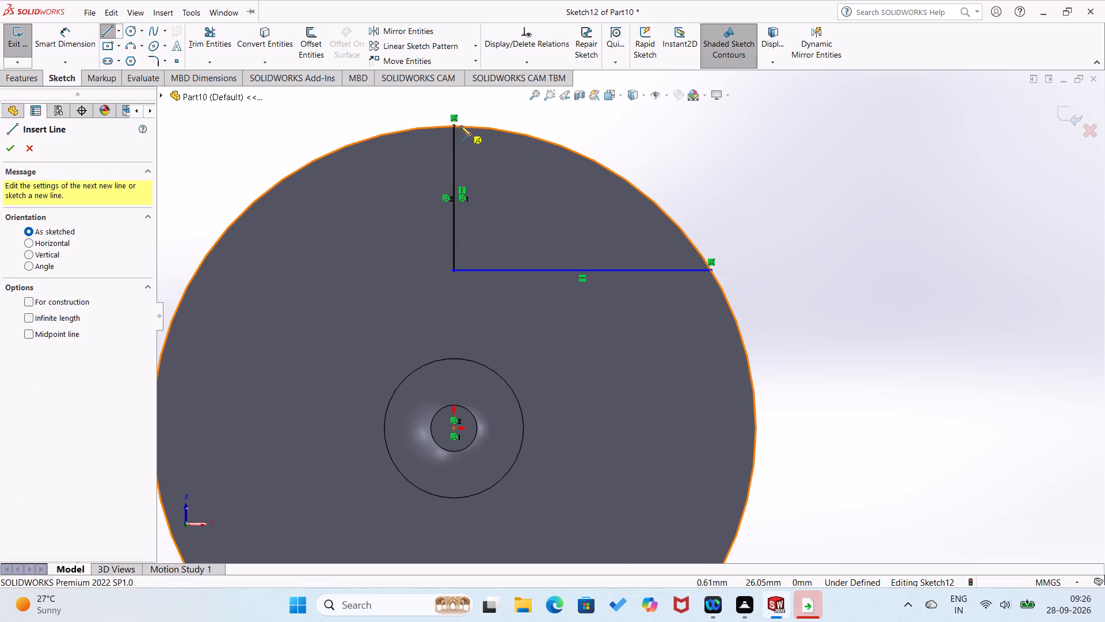
pyautogui.click(454, 126)
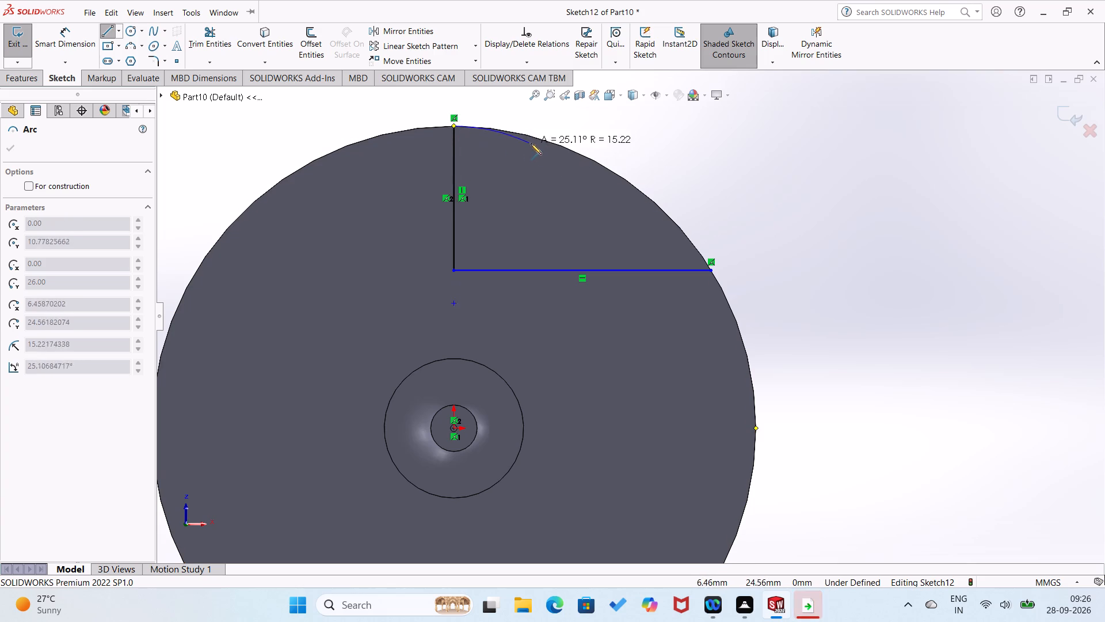
pyautogui.click(711, 269)
# Dimension the outline's vertical line to 15 mm.
pyautogui.moveTo(721, 264); pyautogui.dragTo(756, 153, button='right')
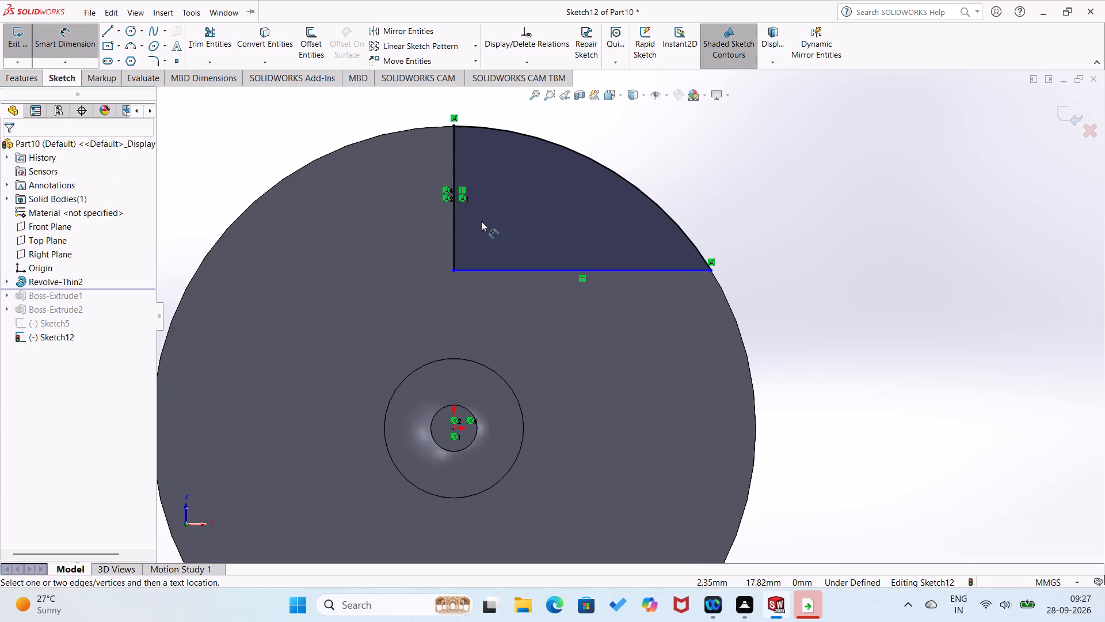
pyautogui.click(455, 230)
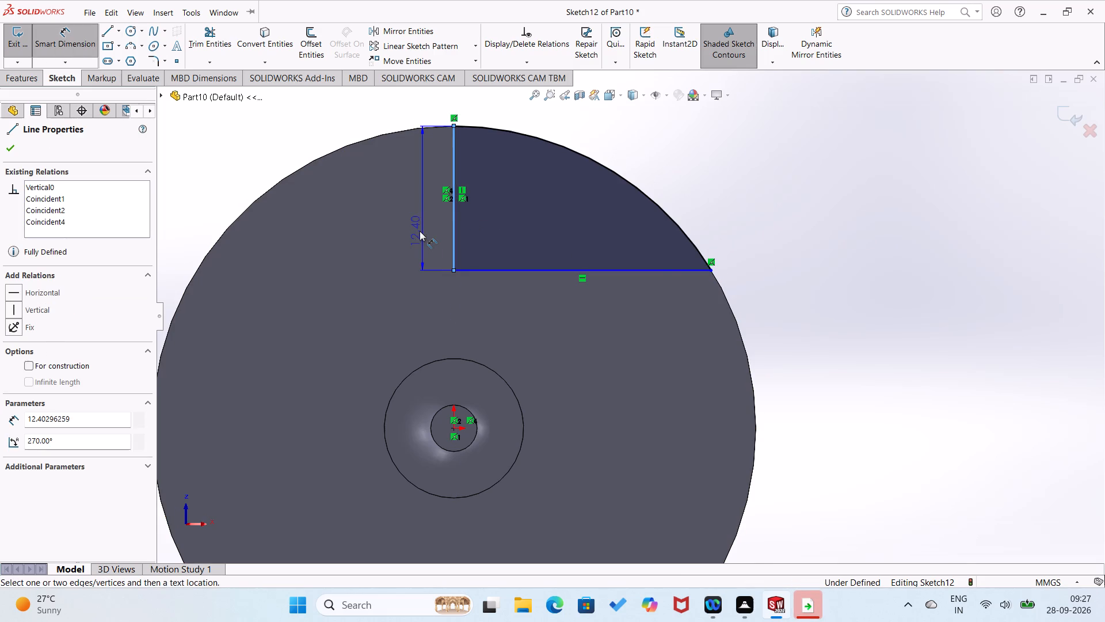
pyautogui.click(420, 231)
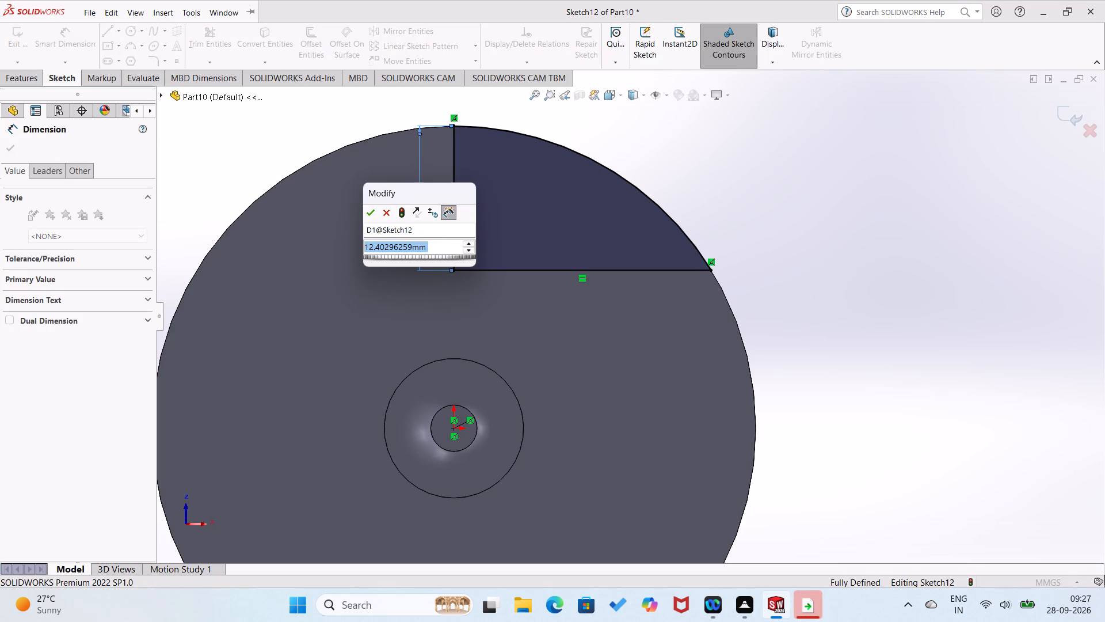
pyautogui.write('15')
pyautogui.press('Return')
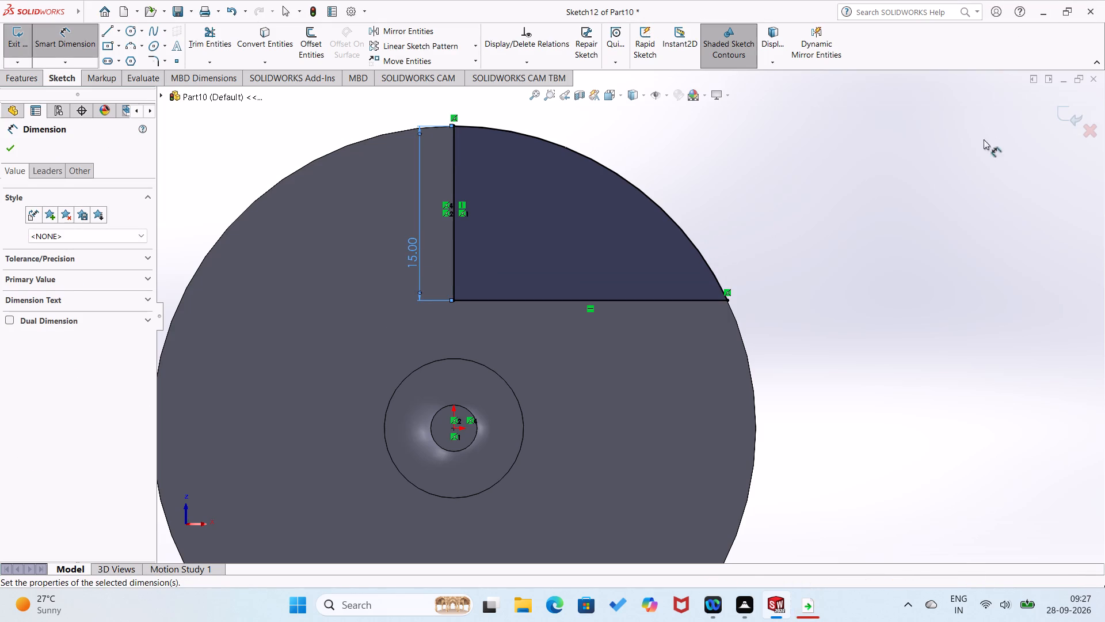
pyautogui.click(907, 233)
# Extrude the closed rim outline 25 mm as a blind boss on the stem side of the disc.
pyautogui.moveTo(906, 233); pyautogui.dragTo(811, 336, button='middle')
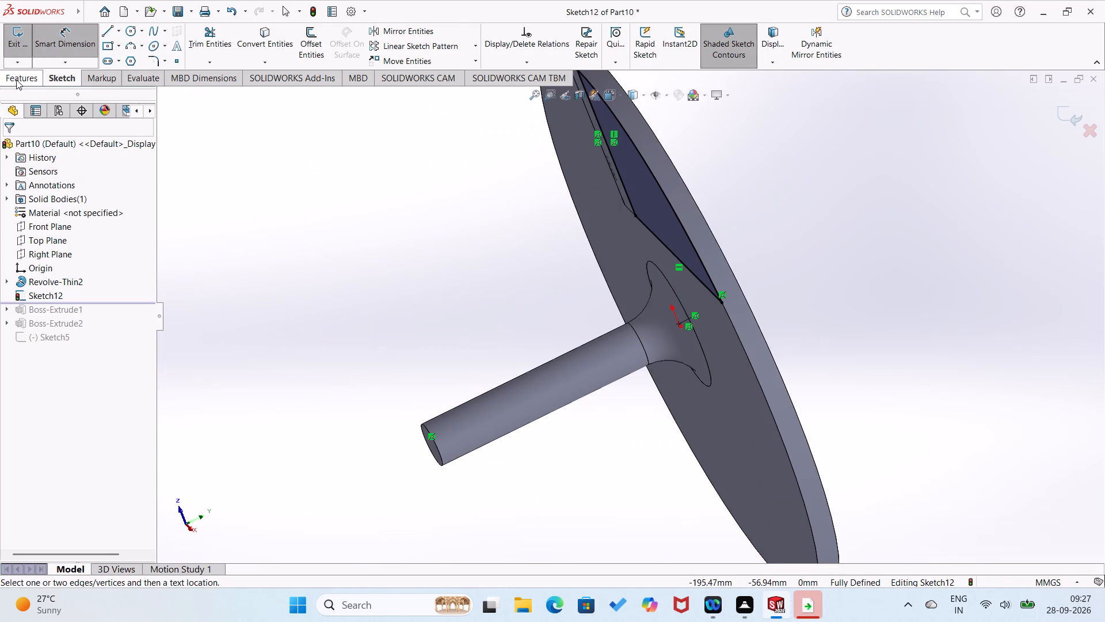
pyautogui.click(16, 79)
pyautogui.click(12, 52)
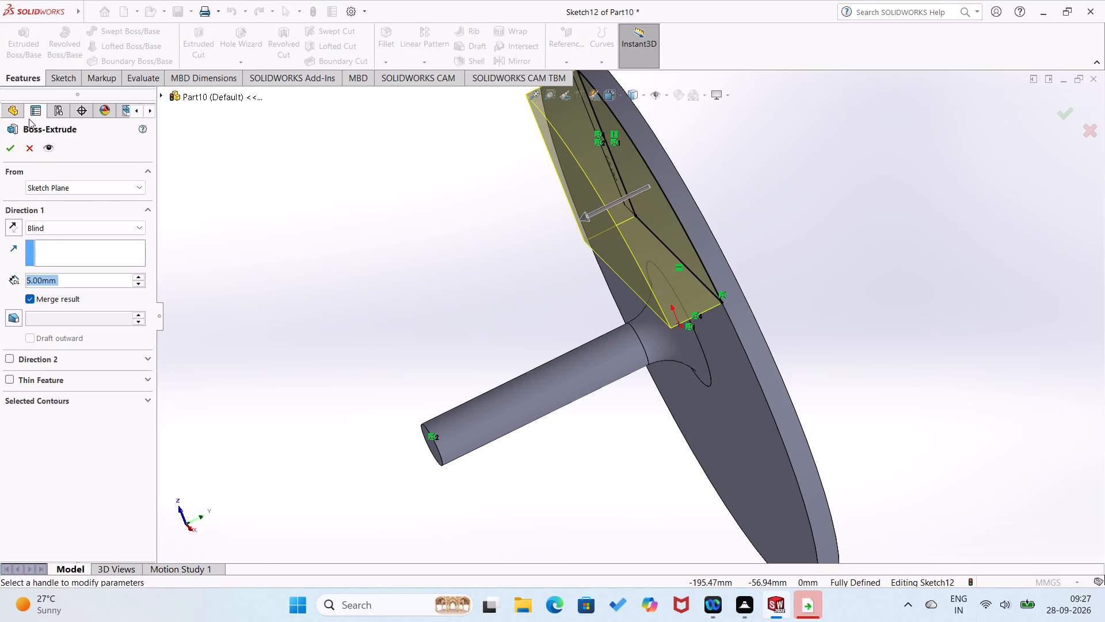
pyautogui.click(136, 286)
pyautogui.doubleClick(136, 278)
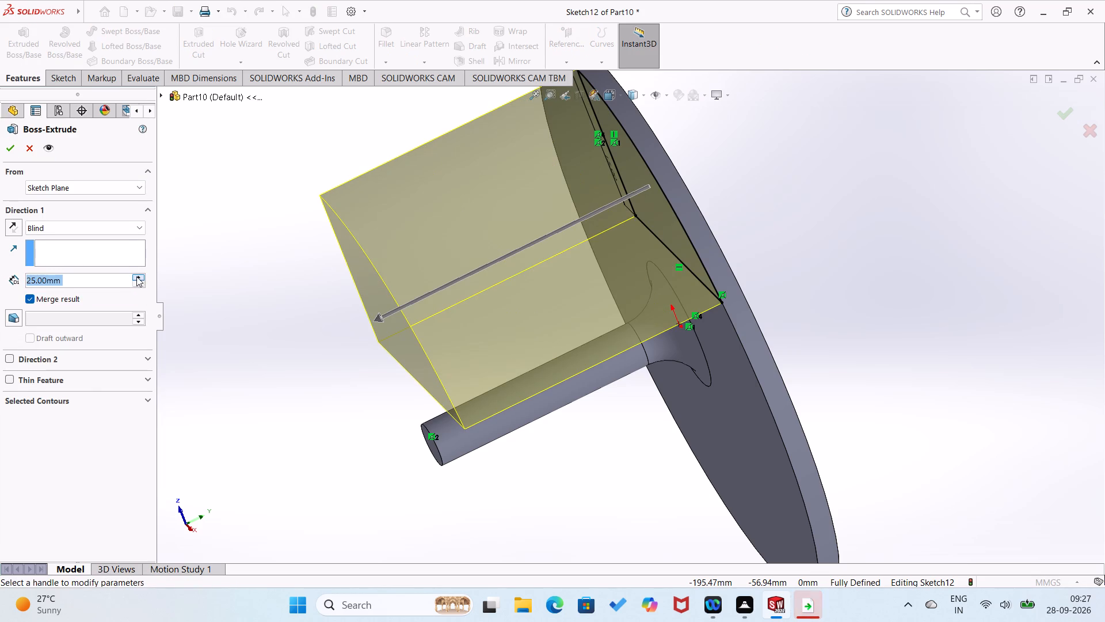
pyautogui.click(9, 146)
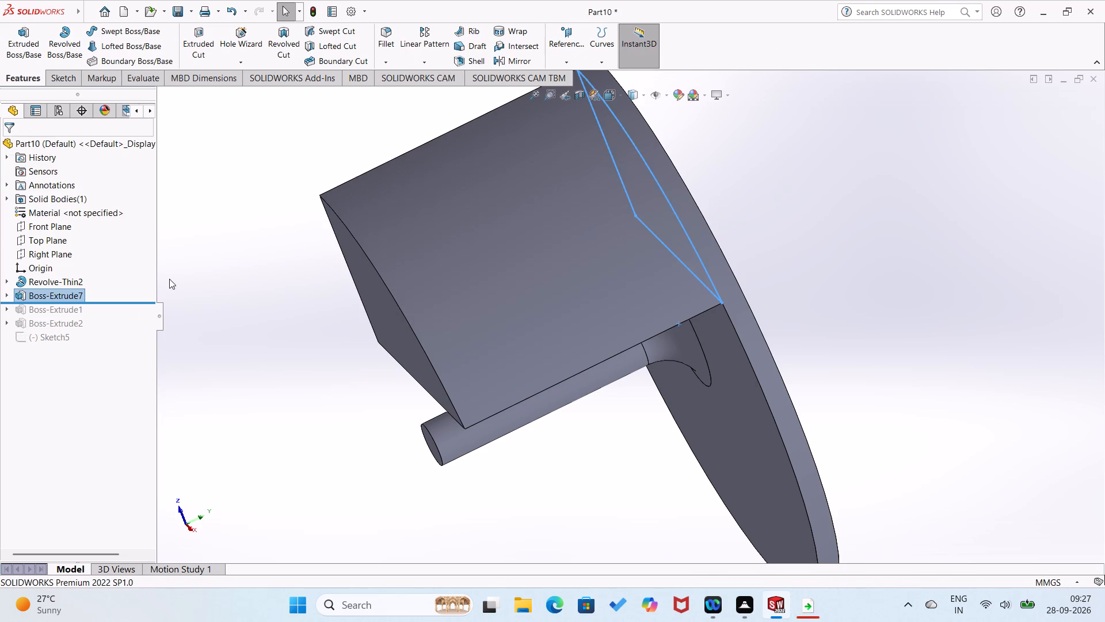
# On the disc's underside, sketch a horizontal line about 15.8 mm inward from the rim's leftmost point and a vertical line about 23.9 mm up to the rim.
pyautogui.click(176, 282)
pyautogui.moveTo(231, 281); pyautogui.dragTo(174, 309, button='middle')
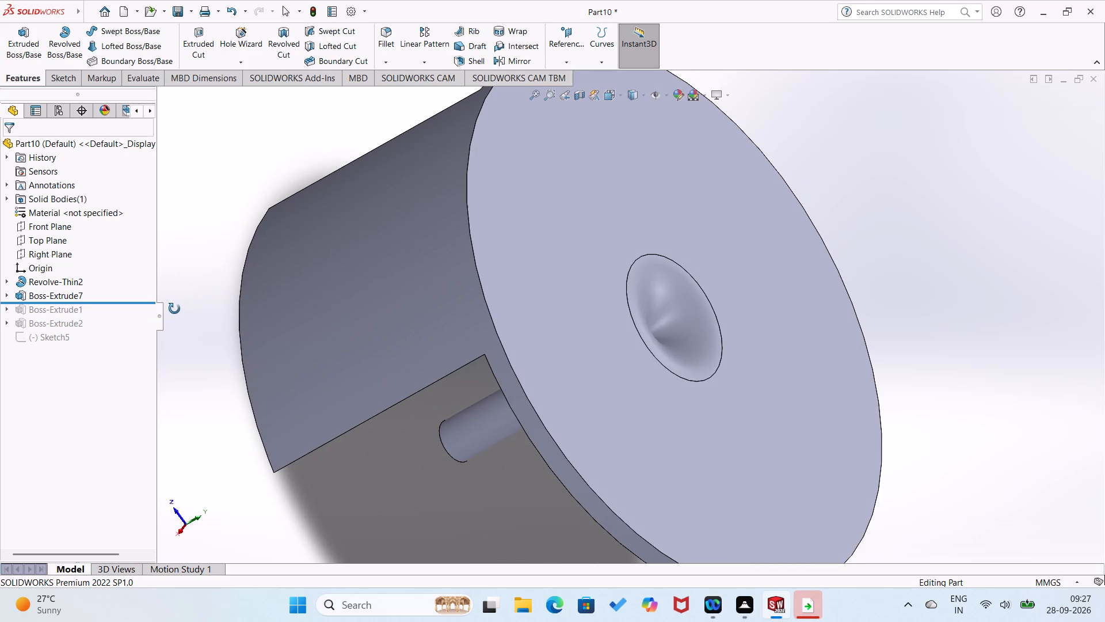
pyautogui.moveTo(174, 309); pyautogui.dragTo(285, 350, button='middle')
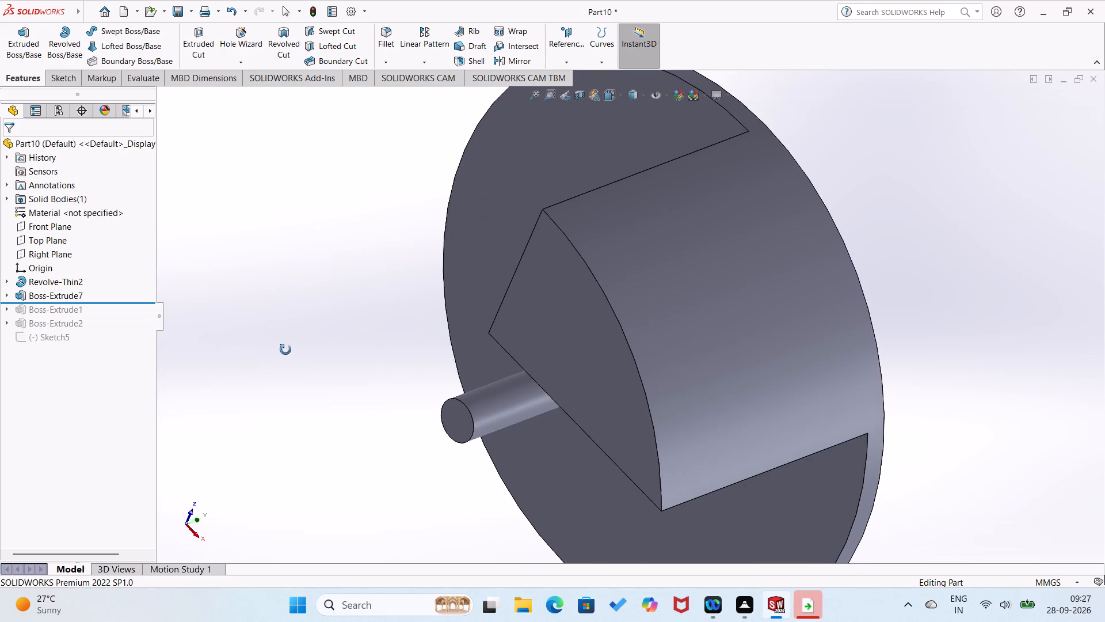
pyautogui.moveTo(285, 350); pyautogui.dragTo(353, 295, button='middle')
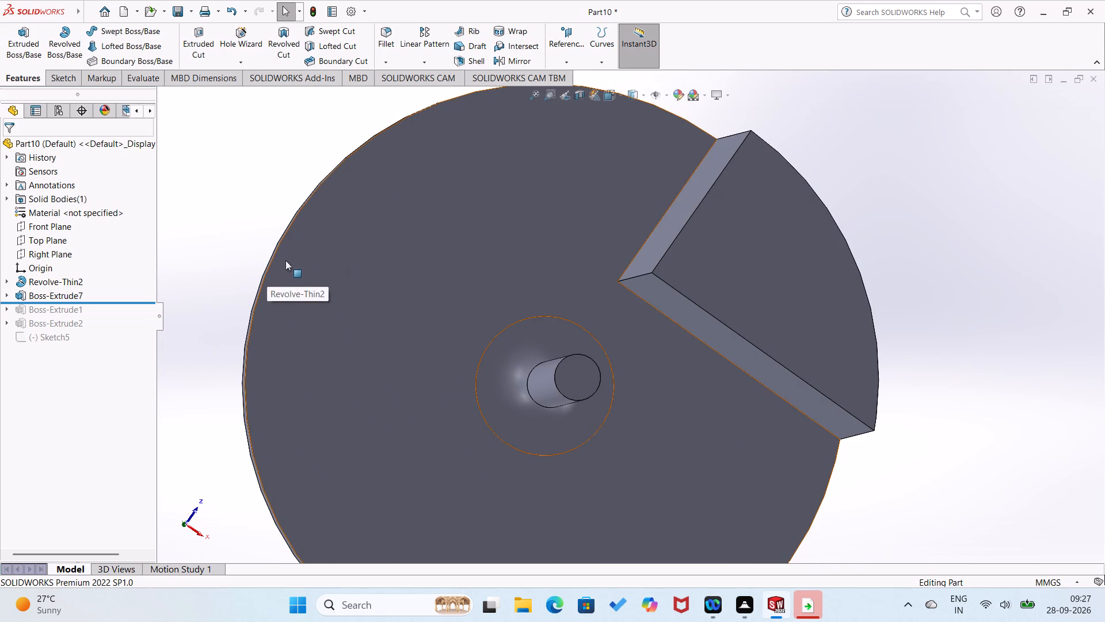
pyautogui.rightClick(380, 285)
pyautogui.click(399, 270)
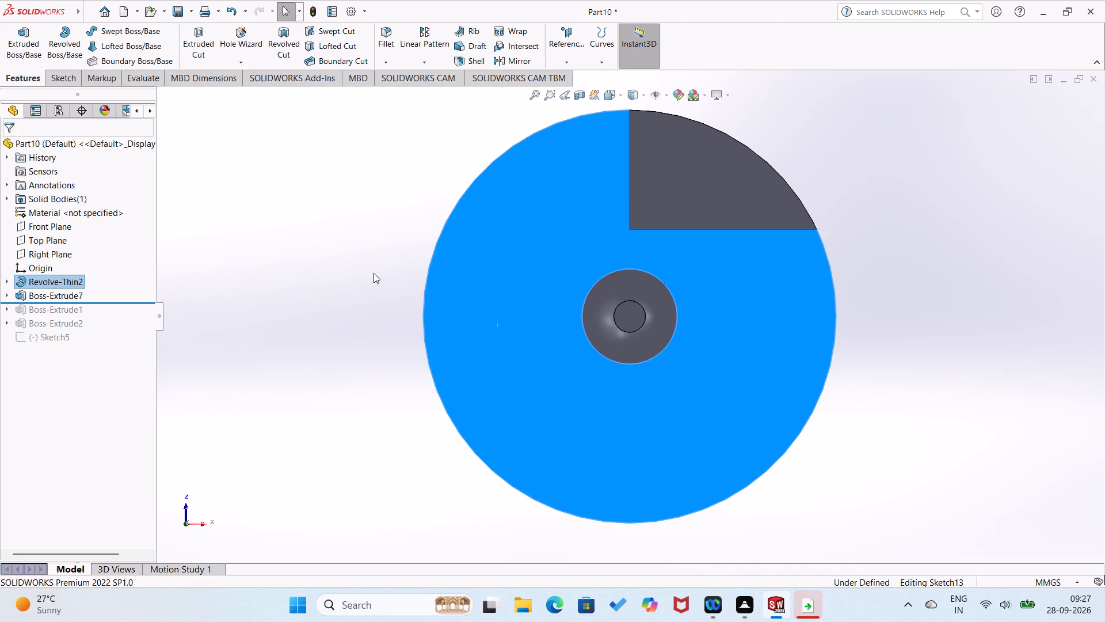
pyautogui.rightClick(373, 273)
pyautogui.moveTo(374, 267); pyautogui.dragTo(231, 332, button='right')
pyautogui.rightClick(315, 290)
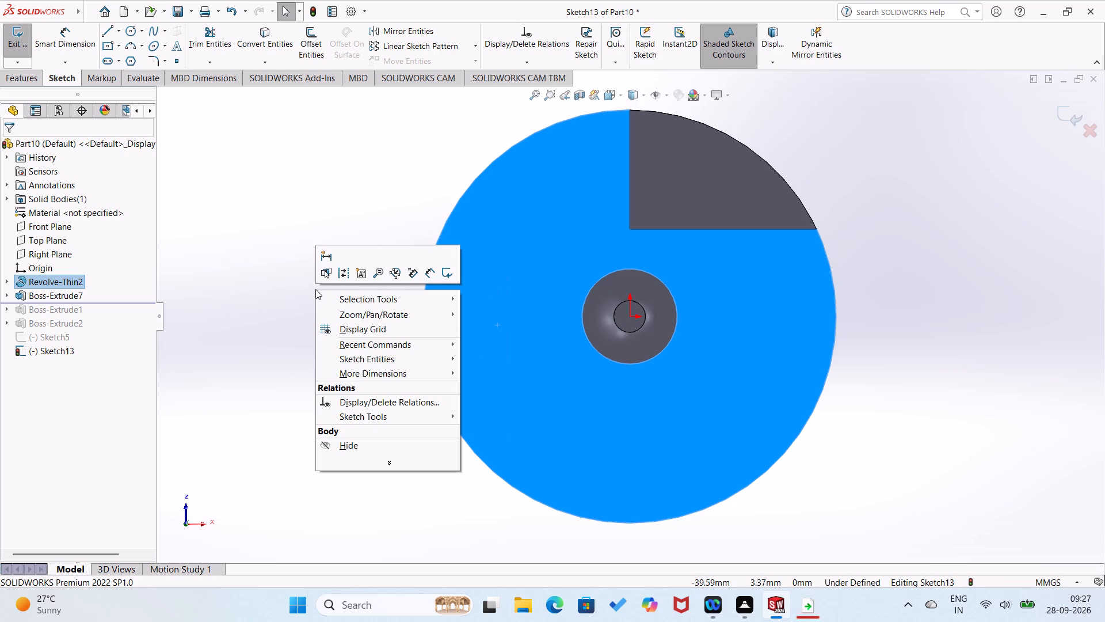
pyautogui.click(316, 285)
pyautogui.moveTo(350, 272); pyautogui.dragTo(262, 312, button='right')
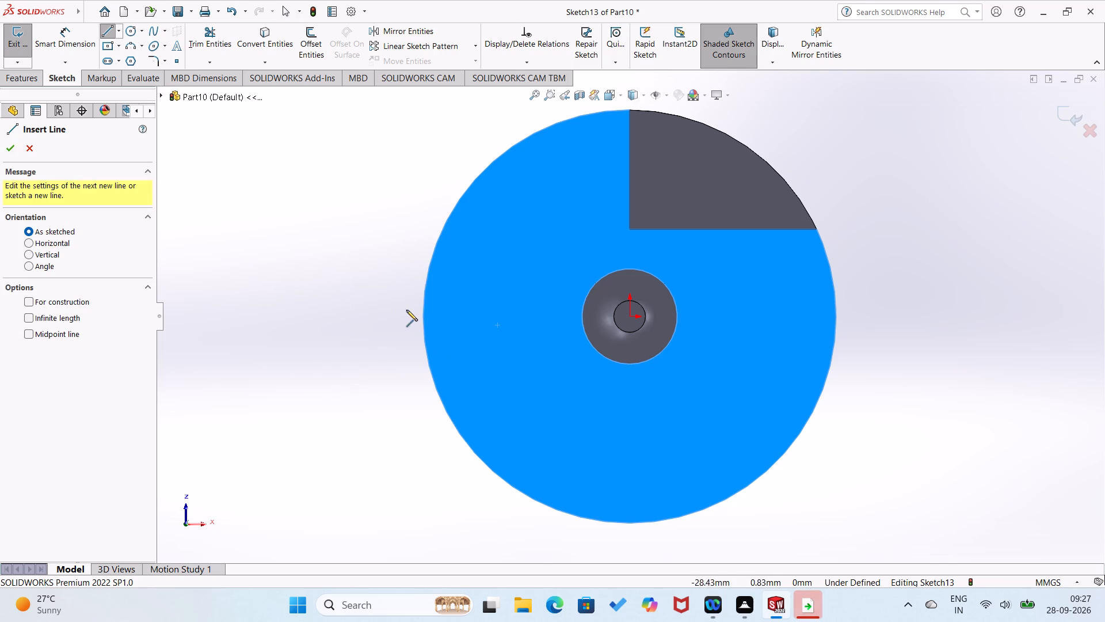
pyautogui.click(423, 317)
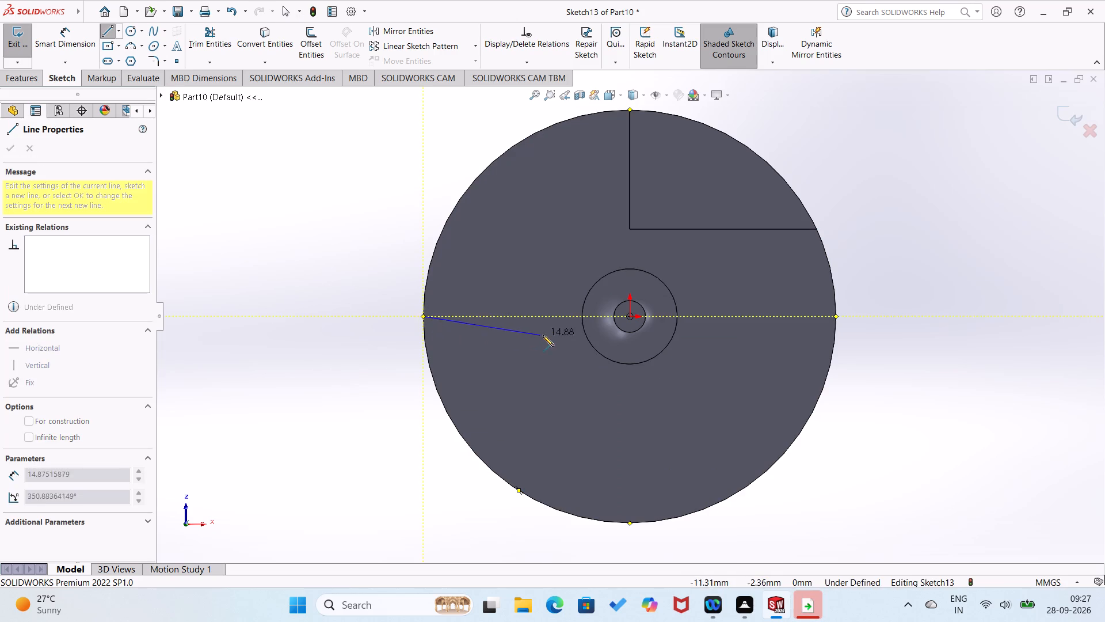
pyautogui.click(548, 318)
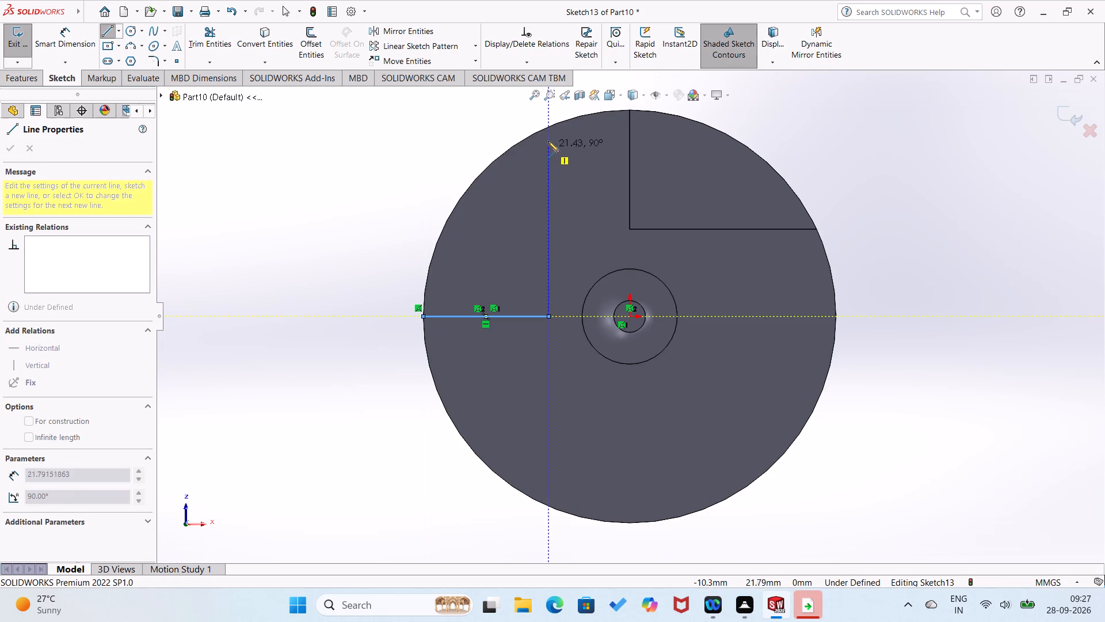
pyautogui.click(548, 127)
# Close the second outline with a 26 mm radius arc along the rim between the two lines' outer ends.
pyautogui.moveTo(515, 209); pyautogui.dragTo(520, 107, button='right')
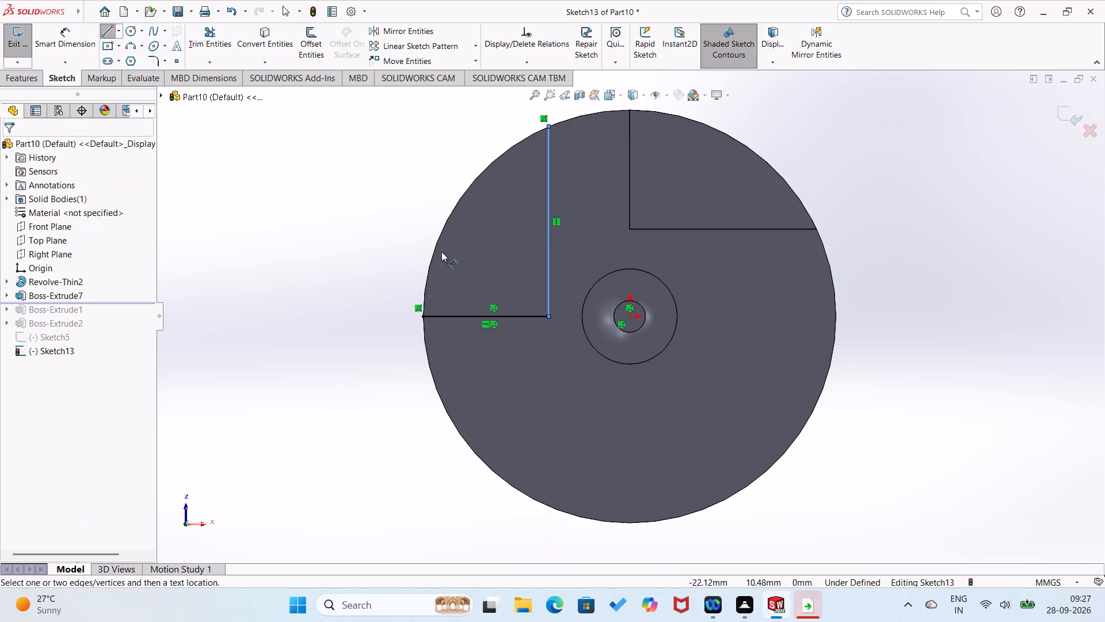
pyautogui.moveTo(400, 274); pyautogui.dragTo(322, 329, button='right')
pyautogui.click(422, 317)
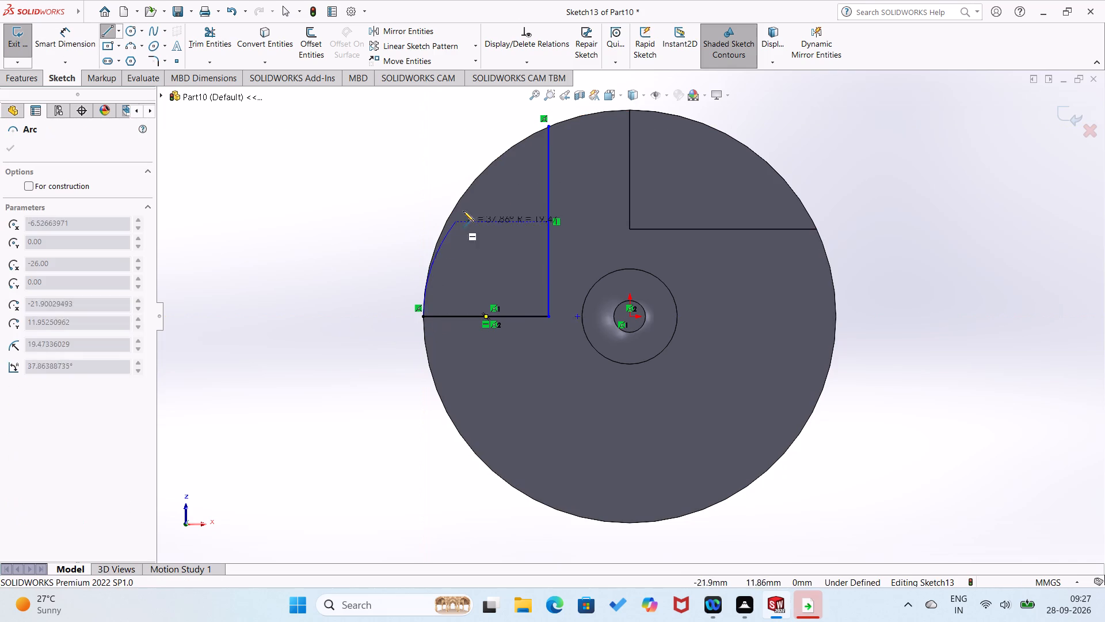
pyautogui.click(546, 126)
# Dimension the second outline's horizontal line to 10 mm.
pyautogui.moveTo(397, 210); pyautogui.dragTo(432, 135, button='right')
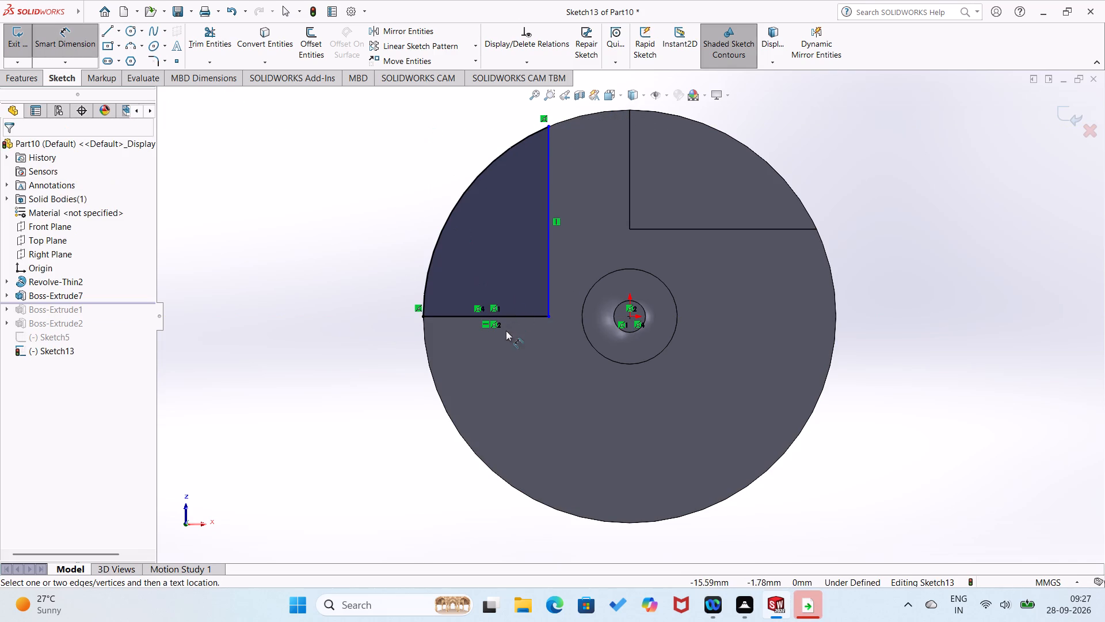
pyautogui.click(467, 316)
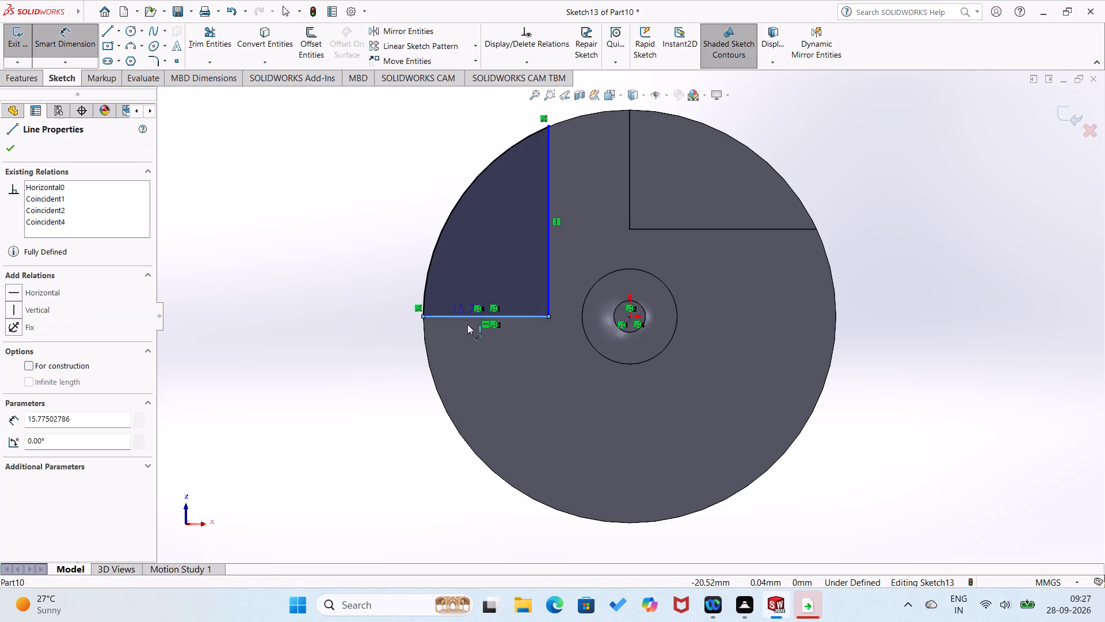
pyautogui.click(463, 353)
pyautogui.write('10')
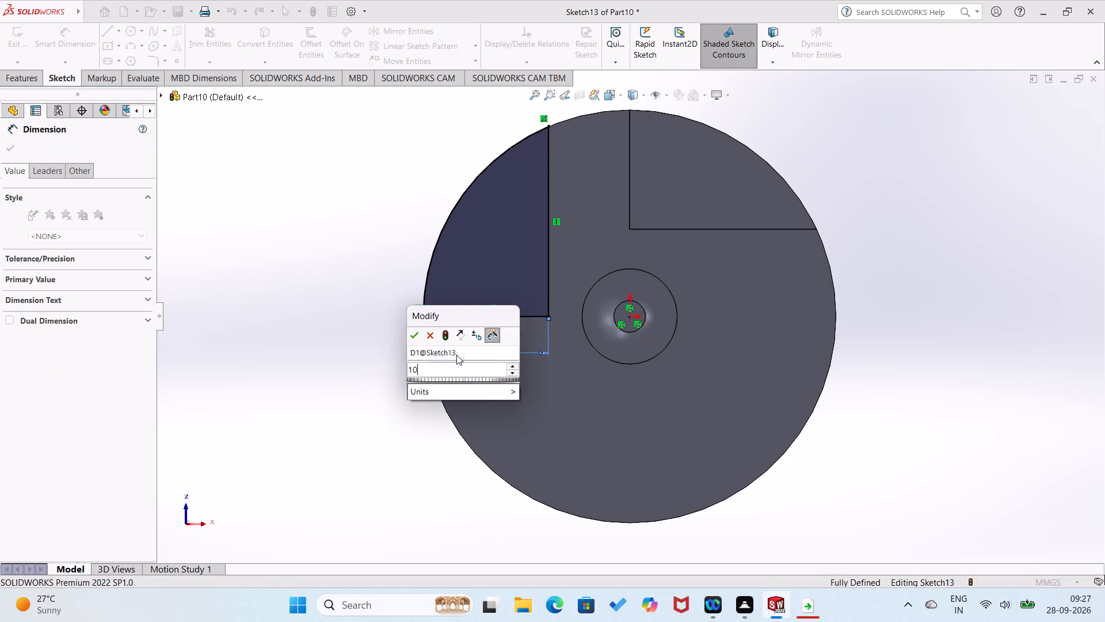
pyautogui.press('Return')
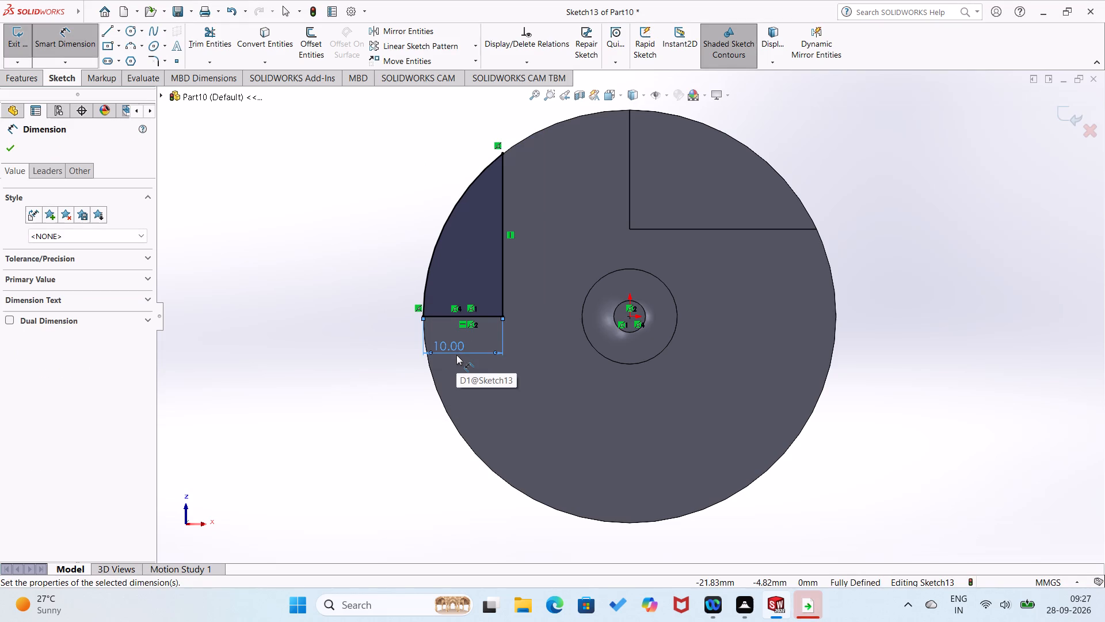
pyautogui.click(345, 317)
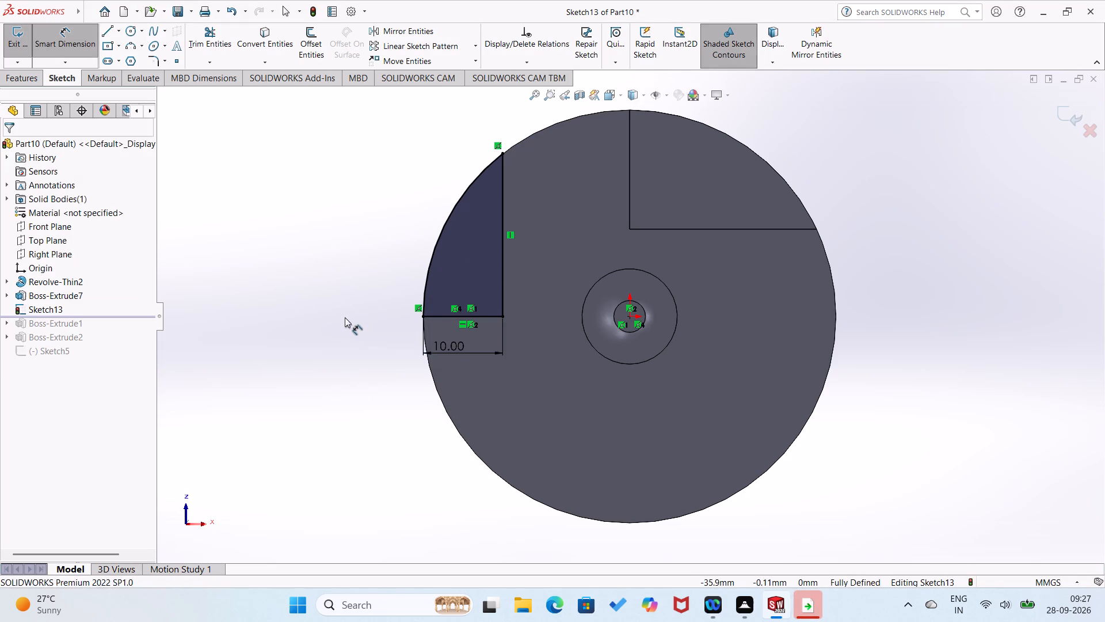
# Sketch a third outline from the rim's lowest point: vertical line about 13 mm upward, horizontal line about 22.5 mm to the rim, and a closing rim arc.
pyautogui.moveTo(386, 372); pyautogui.dragTo(290, 430, button='right')
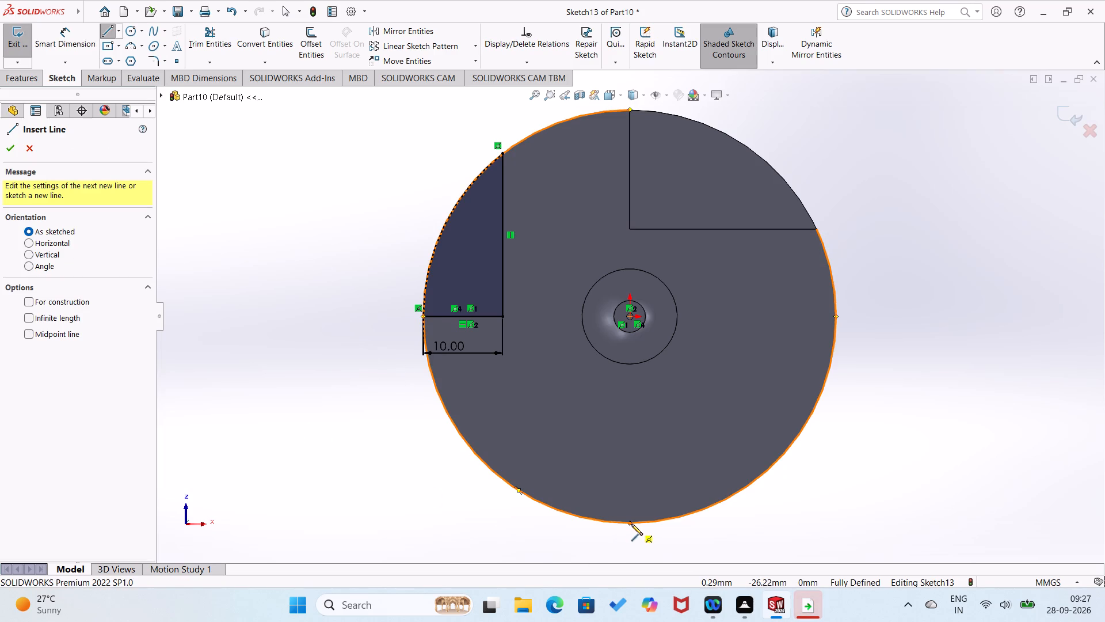
pyautogui.click(631, 522)
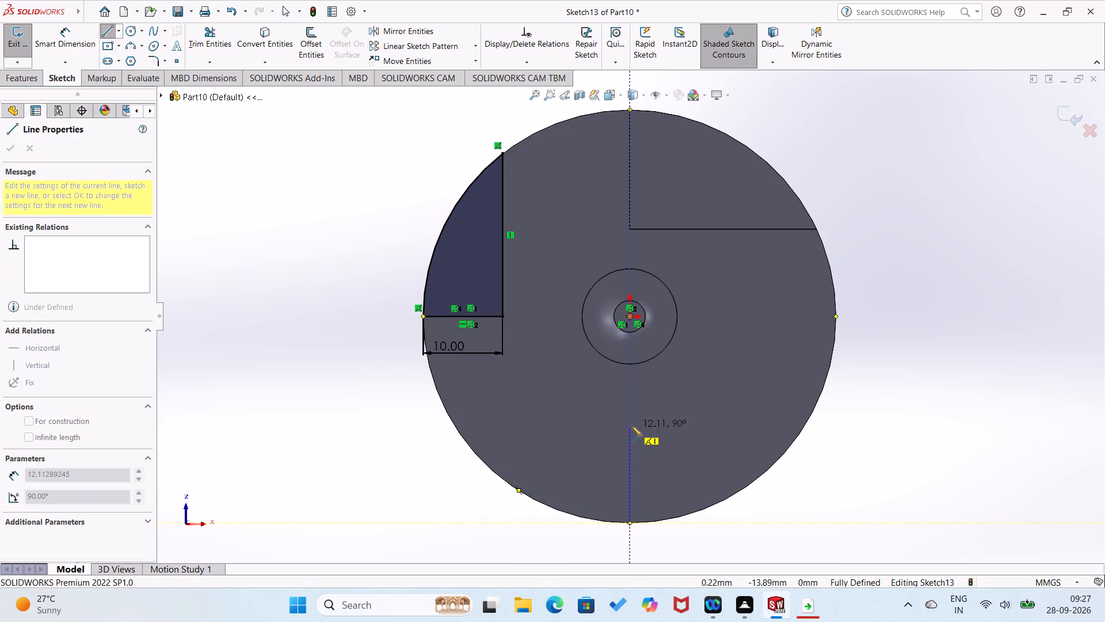
pyautogui.click(631, 419)
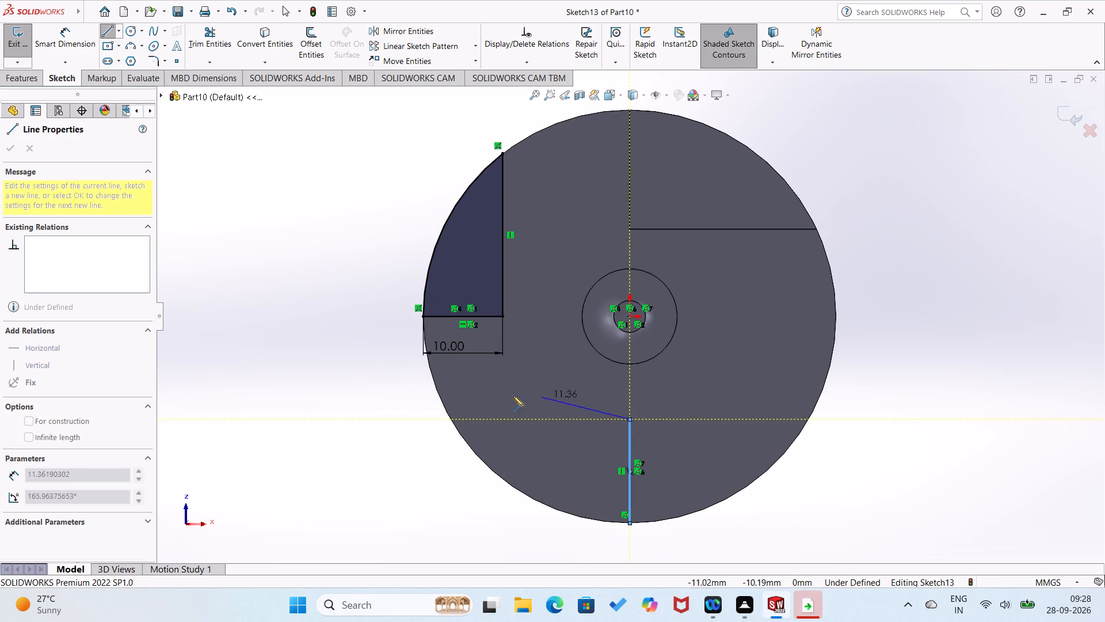
pyautogui.click(451, 419)
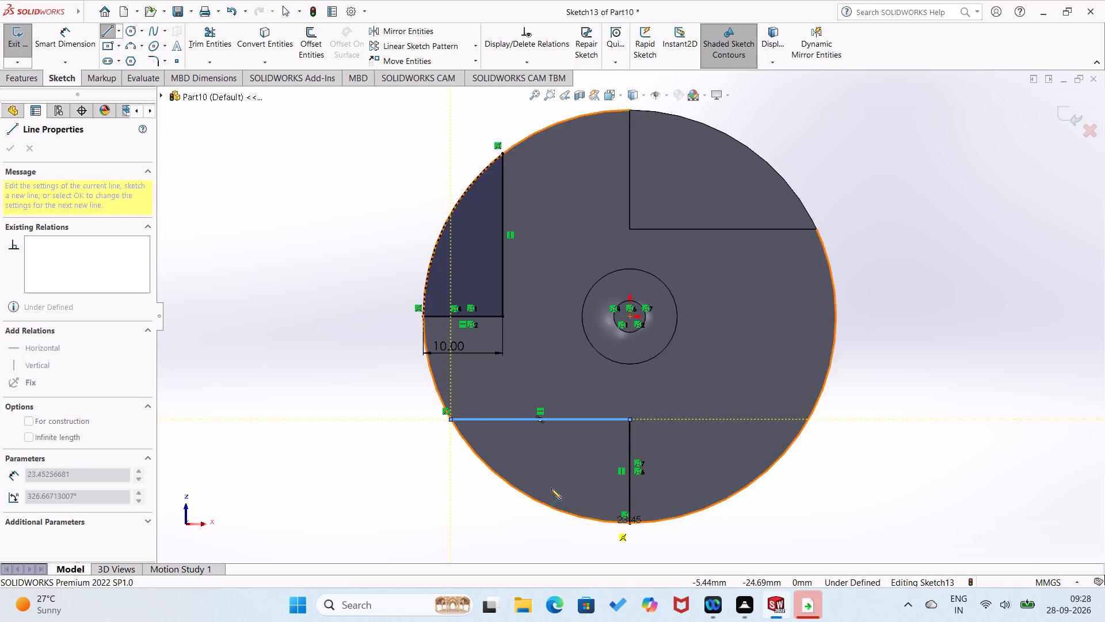
pyautogui.moveTo(451, 458); pyautogui.dragTo(437, 291, button='right')
pyautogui.moveTo(811, 544); pyautogui.dragTo(624, 500, button='right')
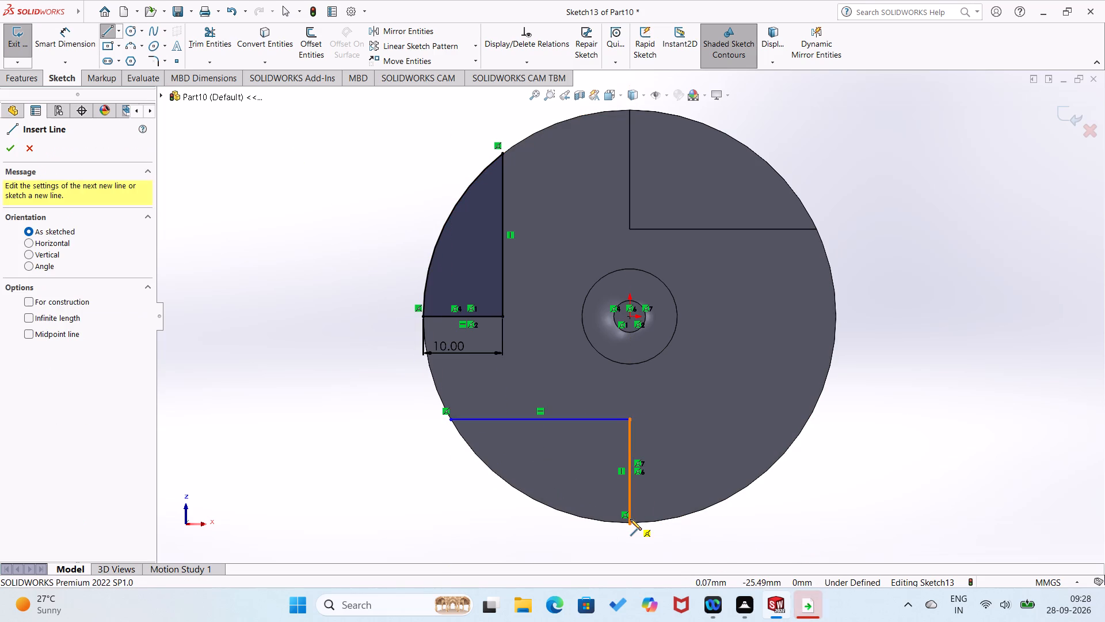
pyautogui.click(630, 523)
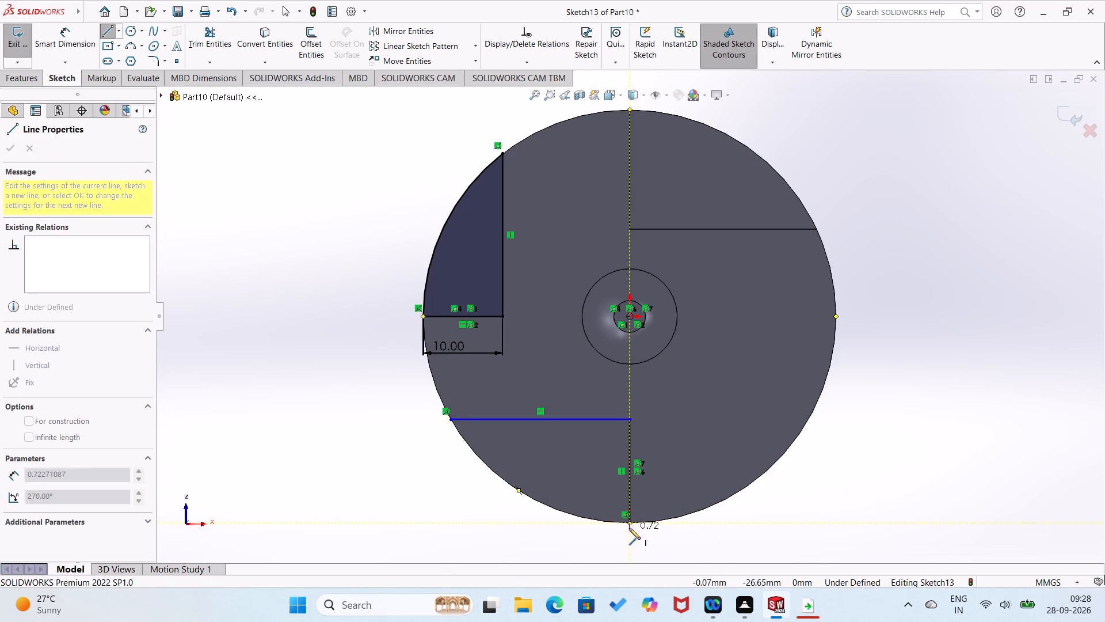
pyautogui.click(453, 422)
# Dimension the third outline's vertical line to 10 mm.
pyautogui.moveTo(436, 460); pyautogui.dragTo(455, 353, button='right')
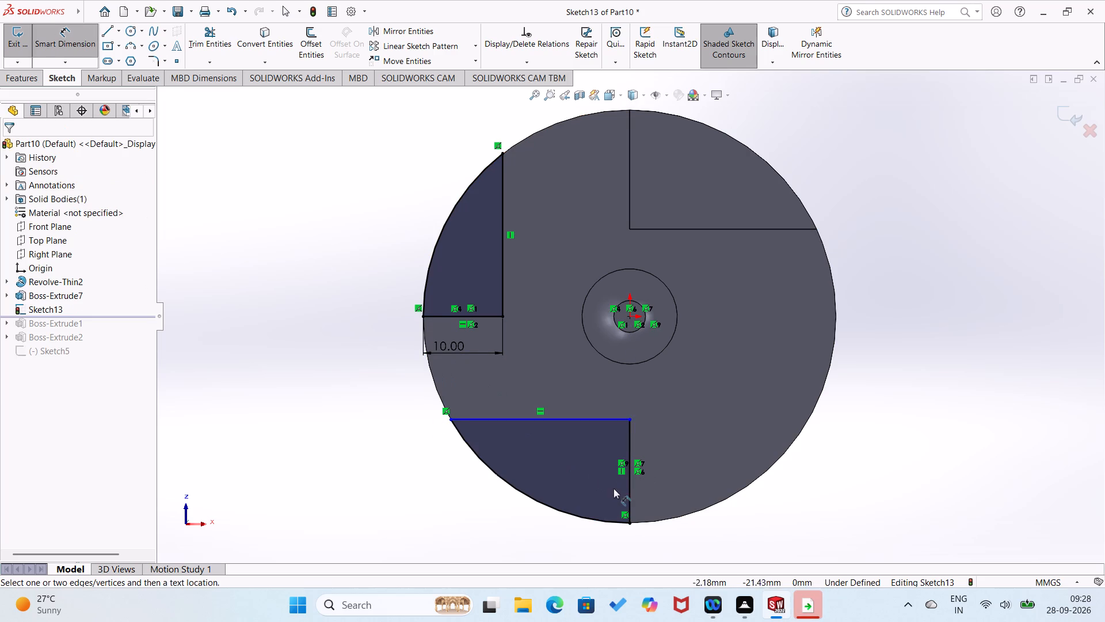
pyautogui.moveTo(628, 499); pyautogui.dragTo(637, 500)
pyautogui.click(671, 502)
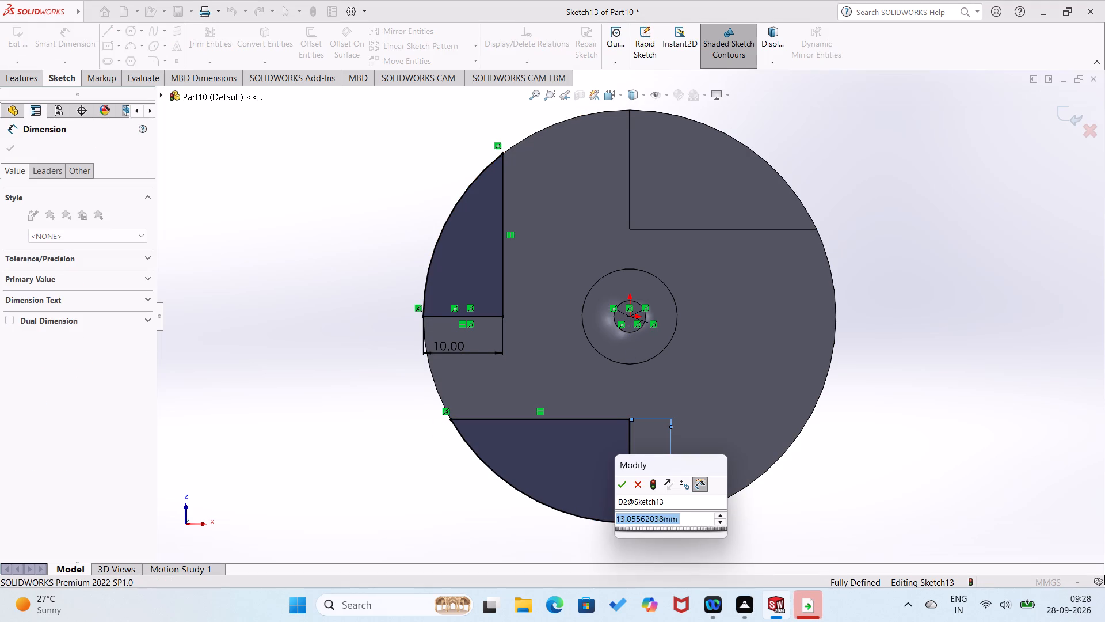
pyautogui.write('10.')
pyautogui.press('Return')
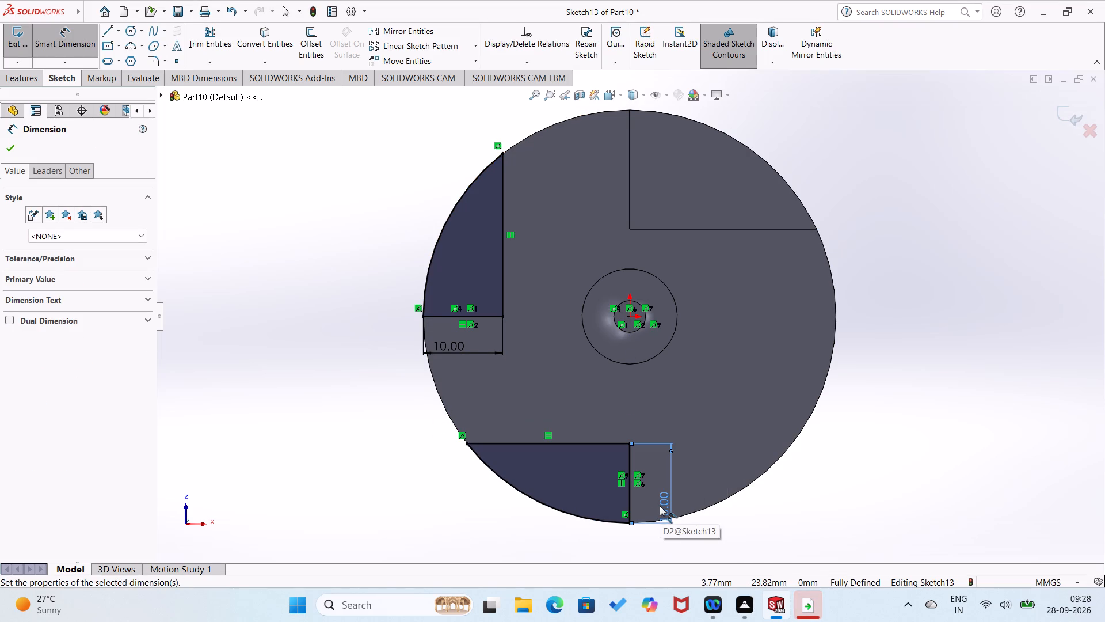
pyautogui.moveTo(1022, 444); pyautogui.dragTo(1029, 424)
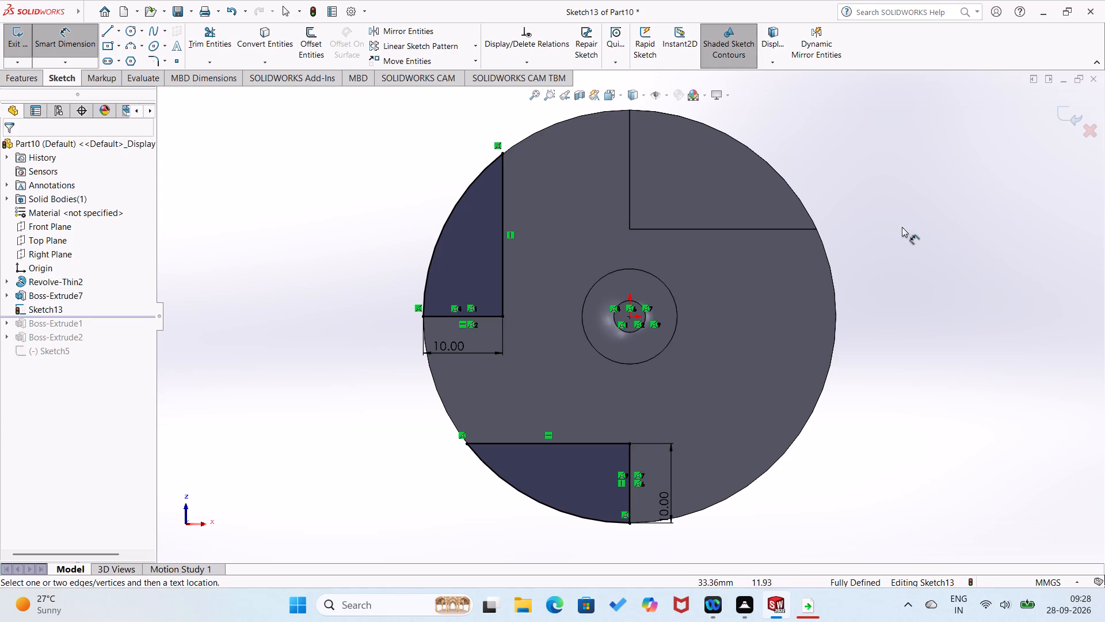
# Sketch a fourth outline from the rim's rightmost point: horizontal line about 10.3 mm inward, vertical line about 20.8 mm down, and a 26 mm radius closing arc.
pyautogui.moveTo(946, 242); pyautogui.dragTo(889, 262, button='right')
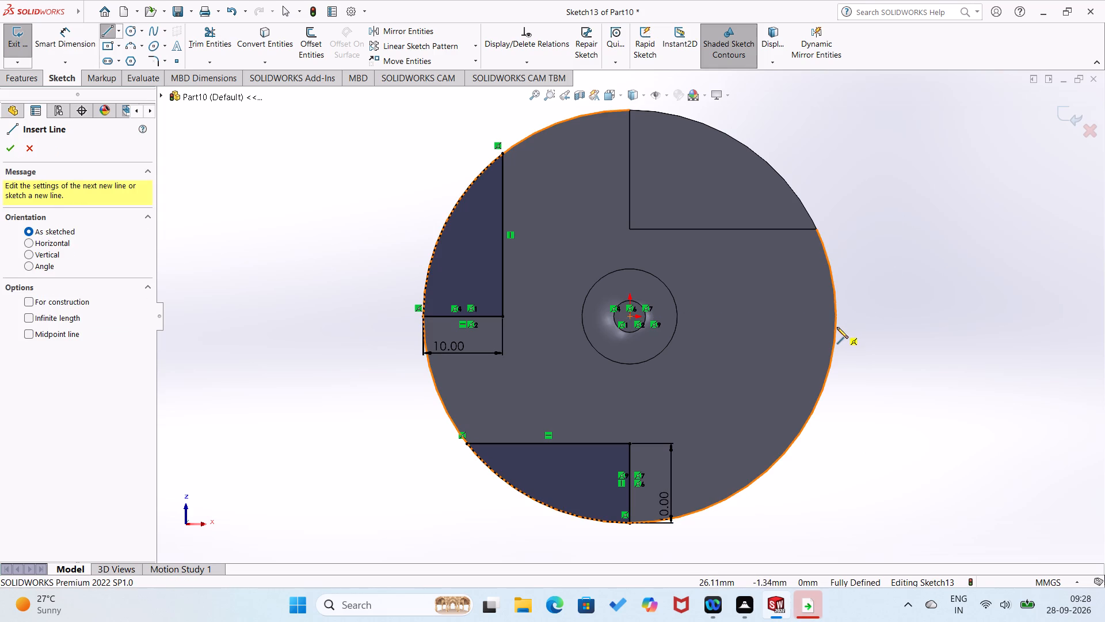
pyautogui.click(836, 317)
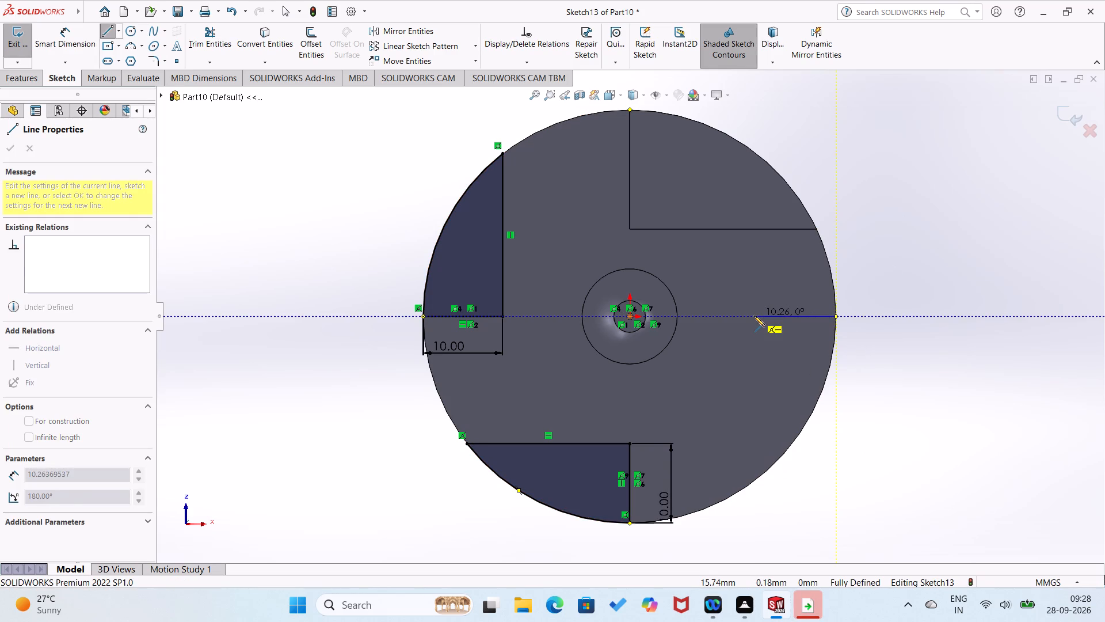
pyautogui.click(754, 316)
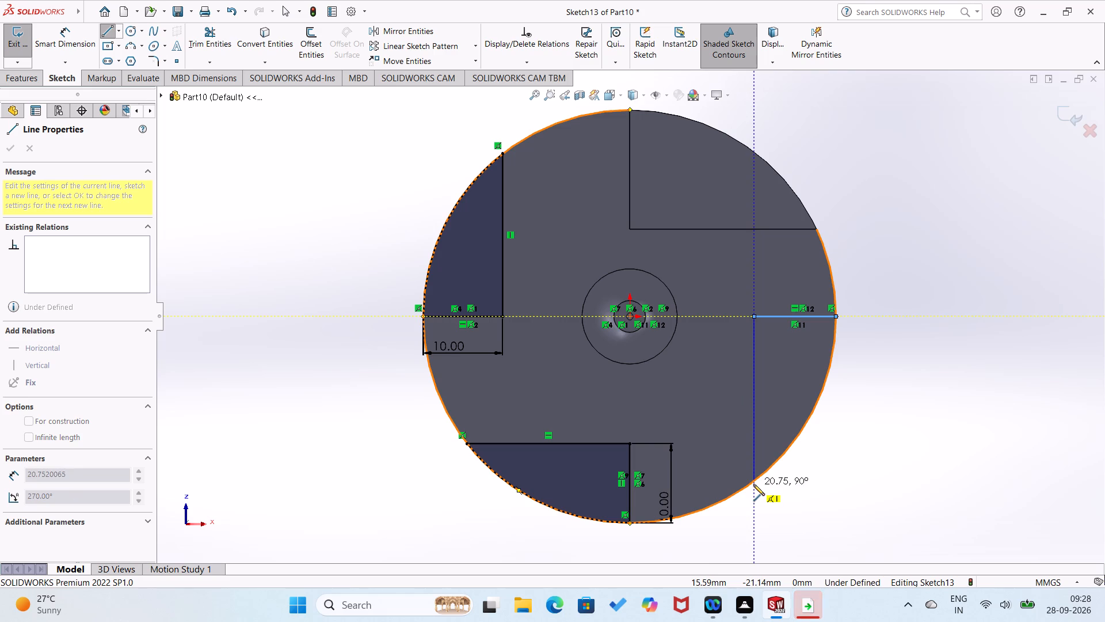
pyautogui.click(753, 480)
pyautogui.moveTo(775, 481); pyautogui.dragTo(823, 323, button='right')
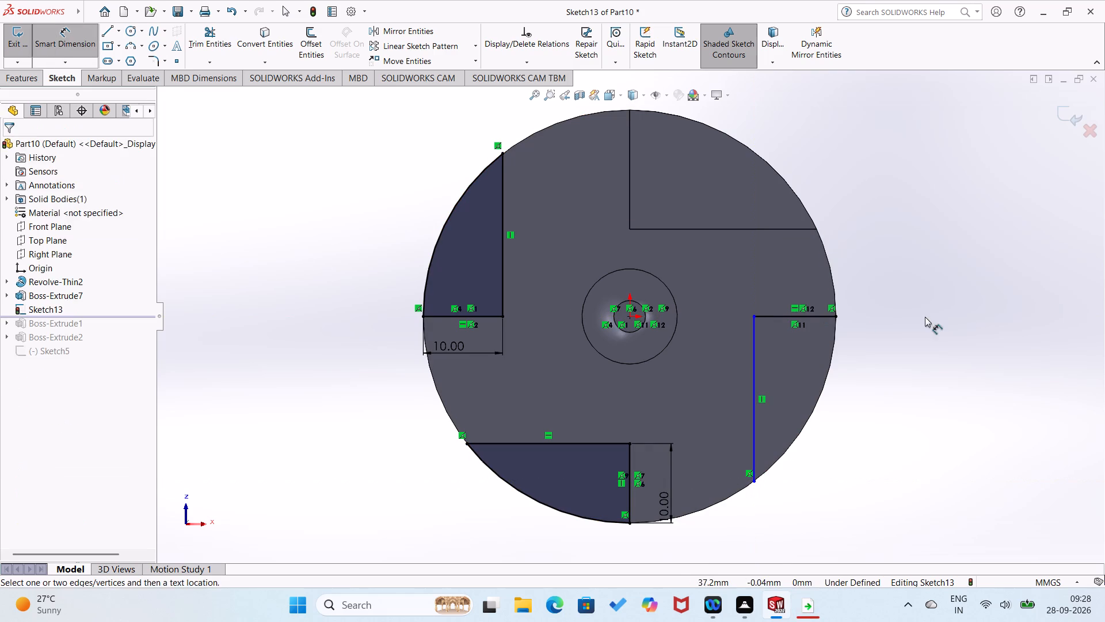
pyautogui.moveTo(925, 317); pyautogui.dragTo(855, 391, button='right')
pyautogui.moveTo(932, 335); pyautogui.dragTo(826, 332, button='right')
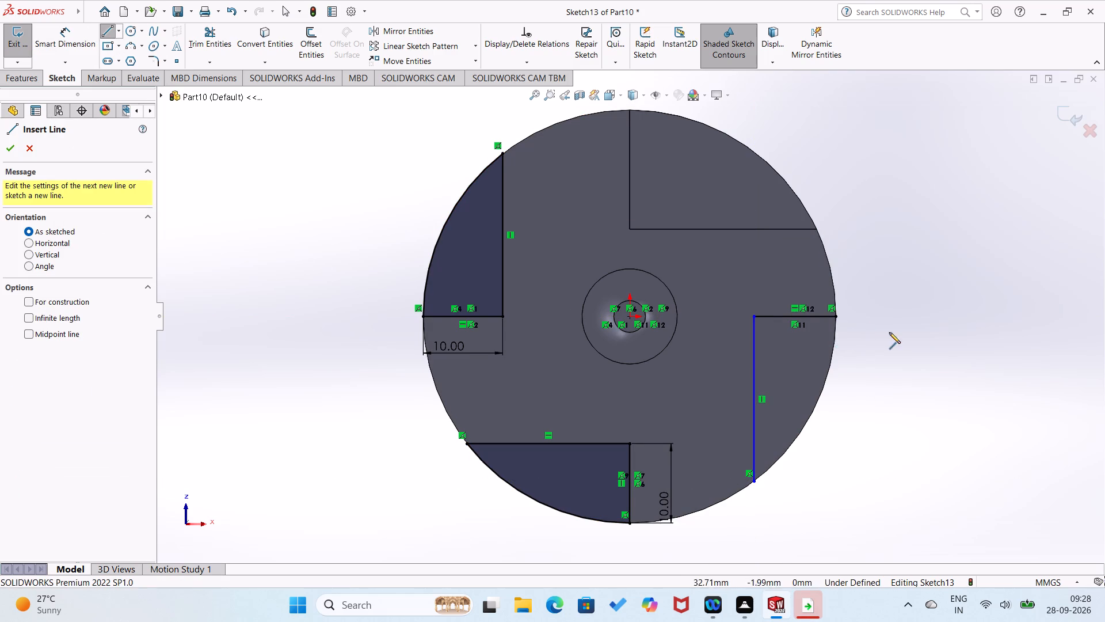
pyautogui.click(837, 317)
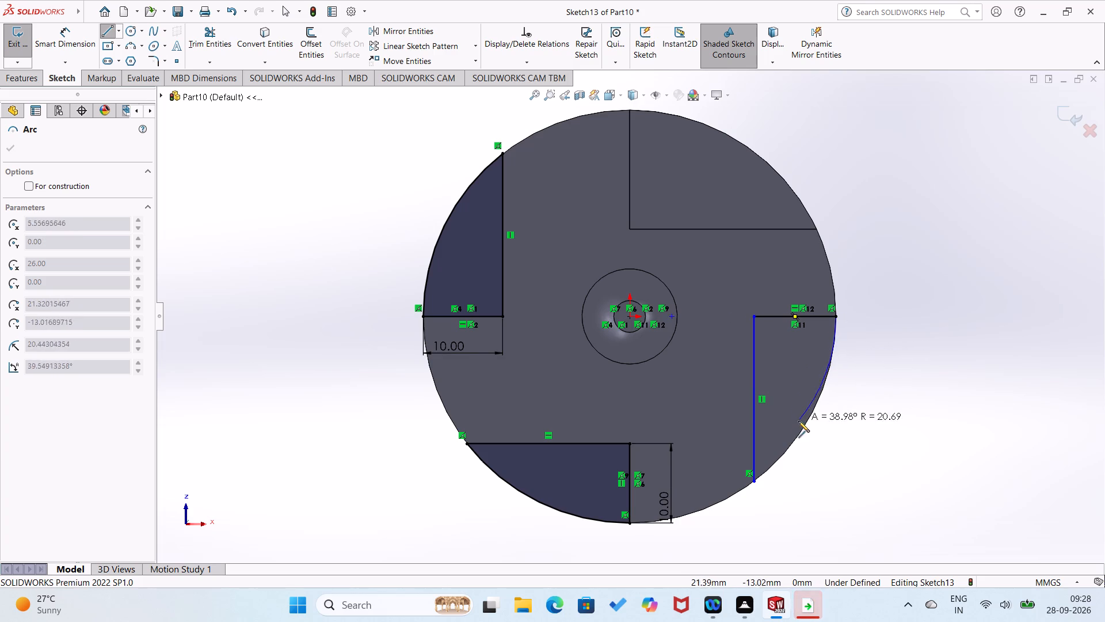
pyautogui.click(753, 481)
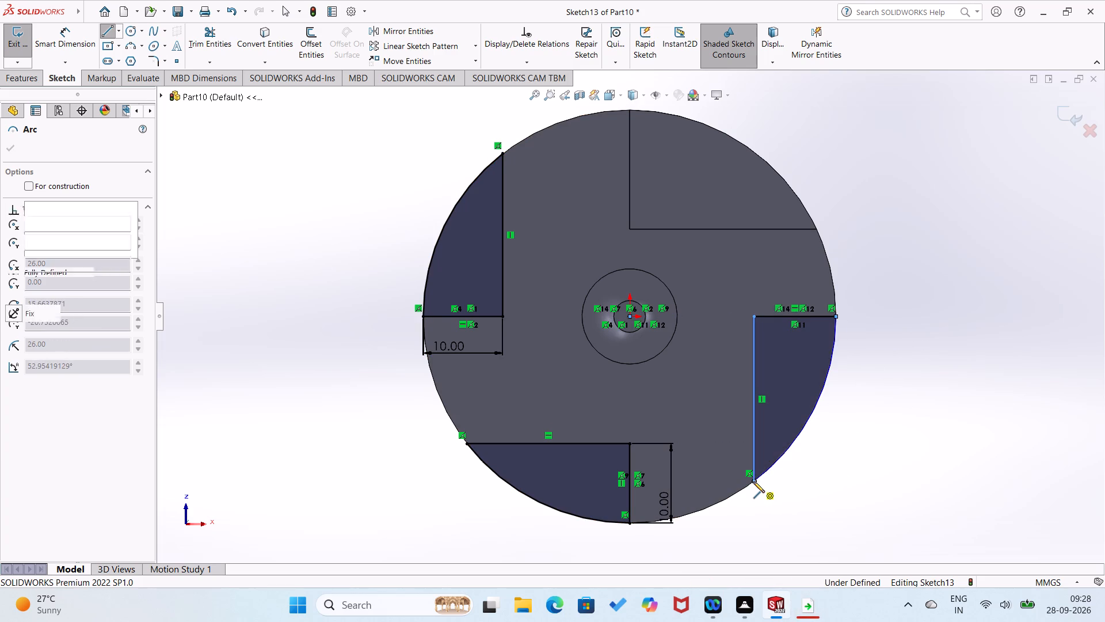
# Dimension the fourth outline's horizontal line to 10 mm.
pyautogui.moveTo(947, 488); pyautogui.dragTo(951, 313, button='right')
pyautogui.click(765, 313)
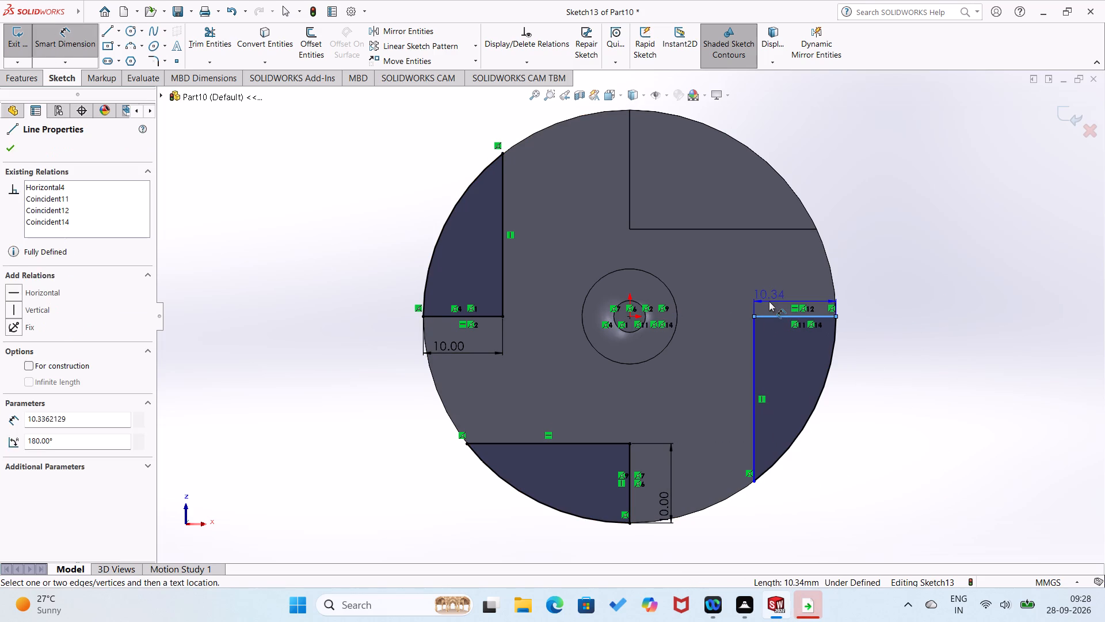
pyautogui.click(769, 301)
pyautogui.write('10')
pyautogui.press('Return')
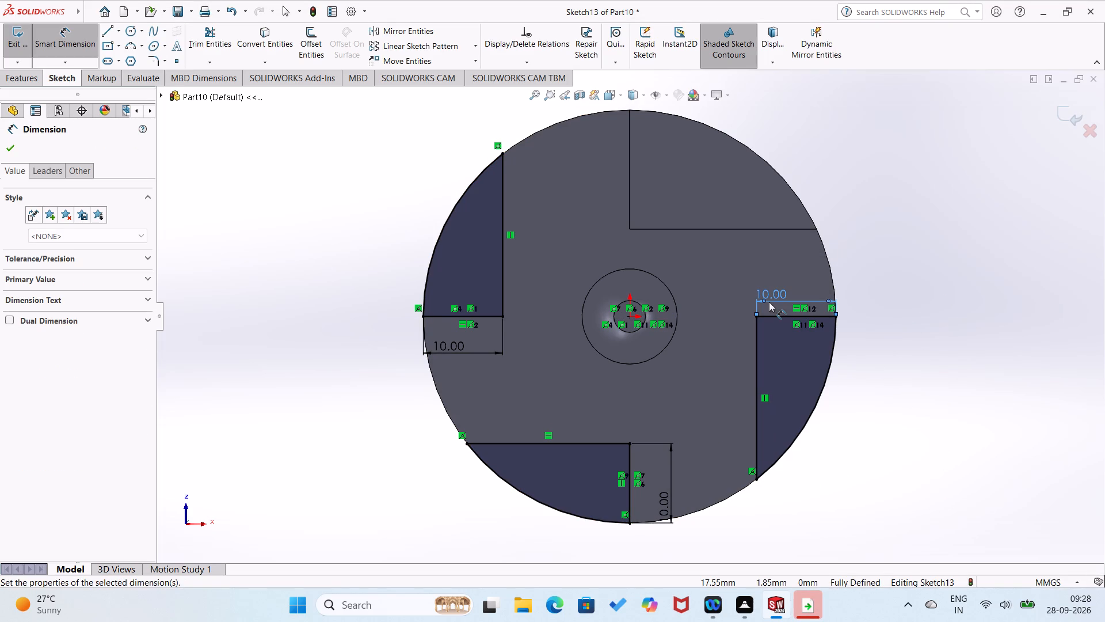
pyautogui.click(876, 289)
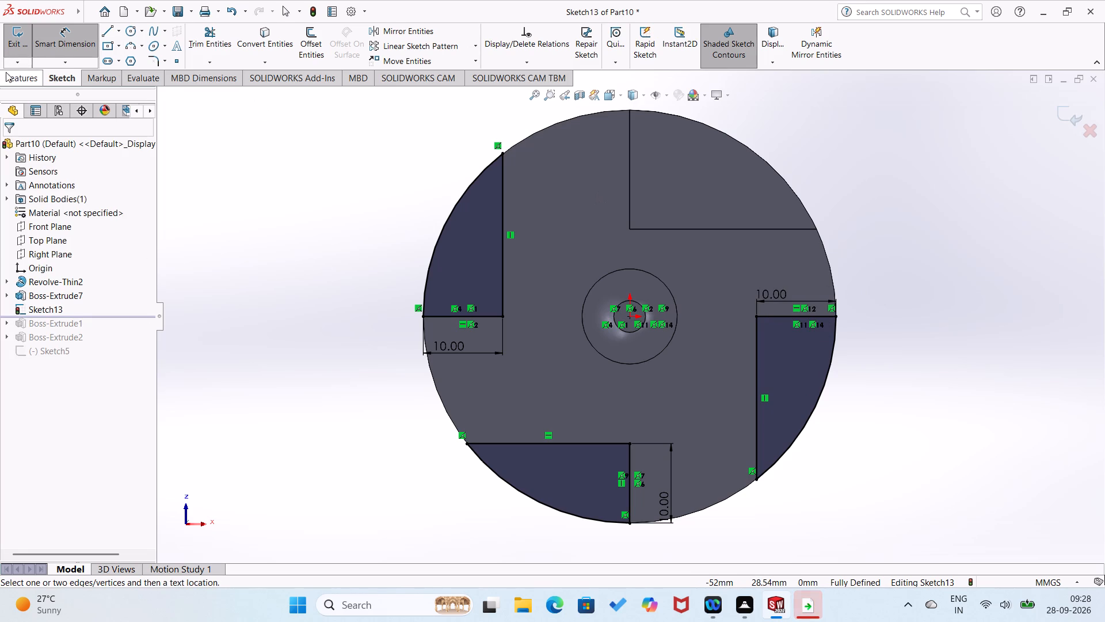
# Extrude the three closed rim outlines 25 mm as a blind boss on the stem side, merged with the disc.
pyautogui.click(6, 72)
pyautogui.click(16, 56)
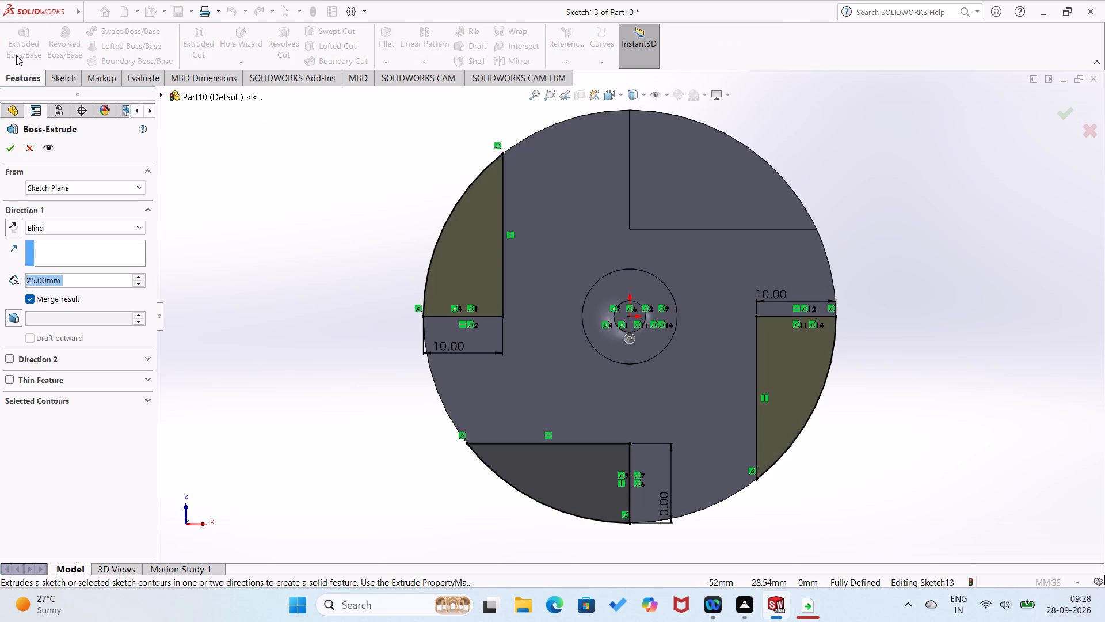
pyautogui.moveTo(262, 245); pyautogui.dragTo(201, 287, button='middle')
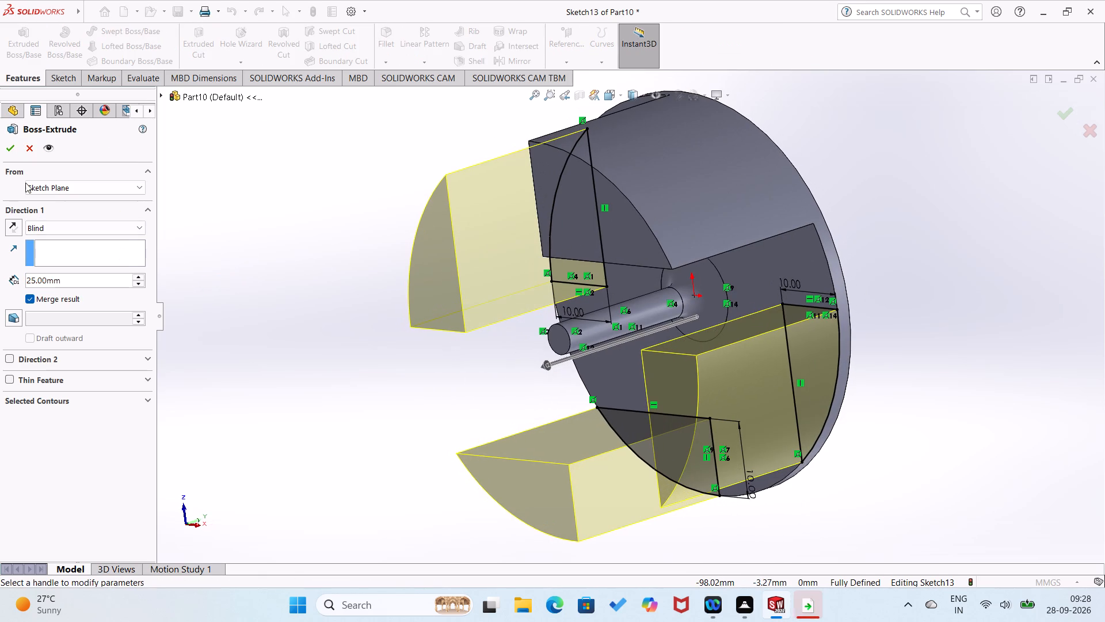
pyautogui.click(6, 146)
pyautogui.click(211, 281)
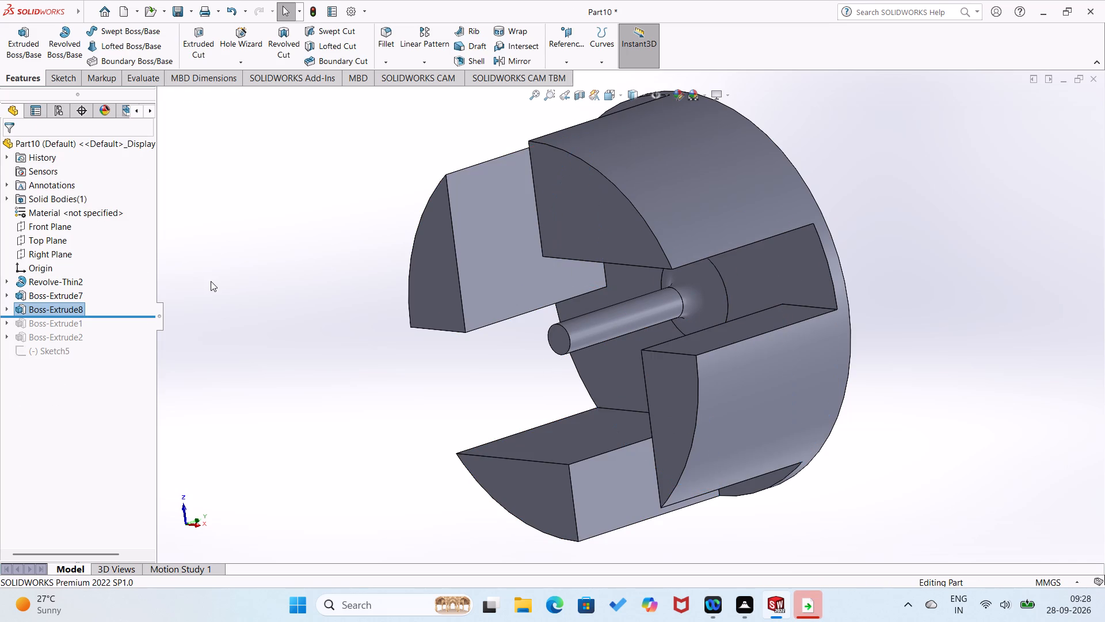
# Examine the disc and its four legs from all sides, including the outer faces, gaps and central stem.
pyautogui.moveTo(330, 291); pyautogui.dragTo(215, 280, button='middle')
pyautogui.rightClick(562, 386)
pyautogui.click(241, 305)
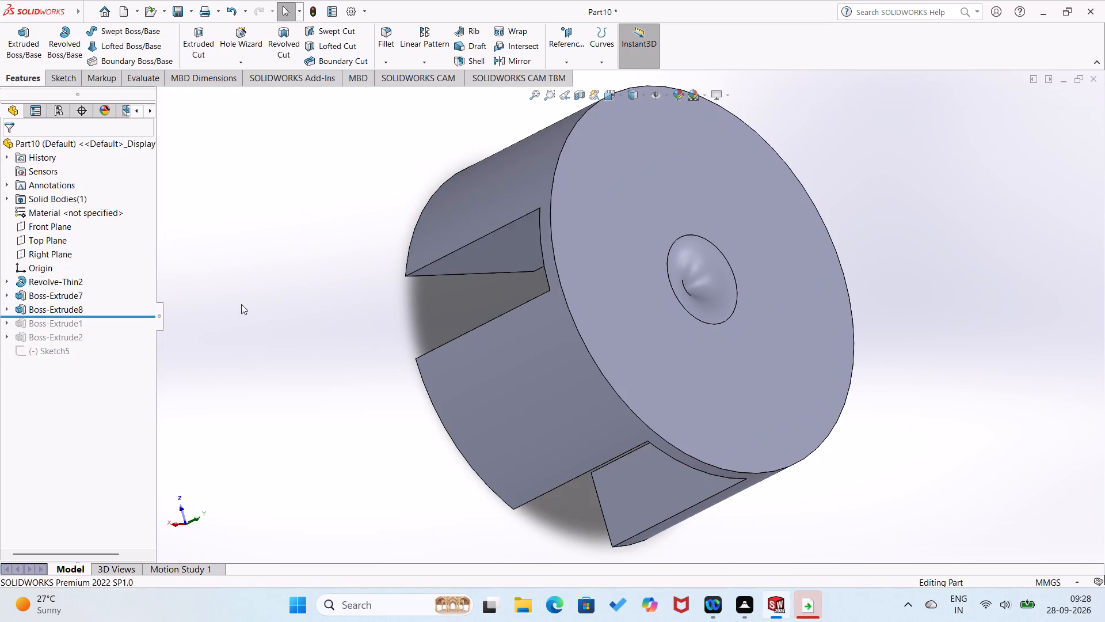
pyautogui.rightClick(500, 397)
pyautogui.click(369, 317)
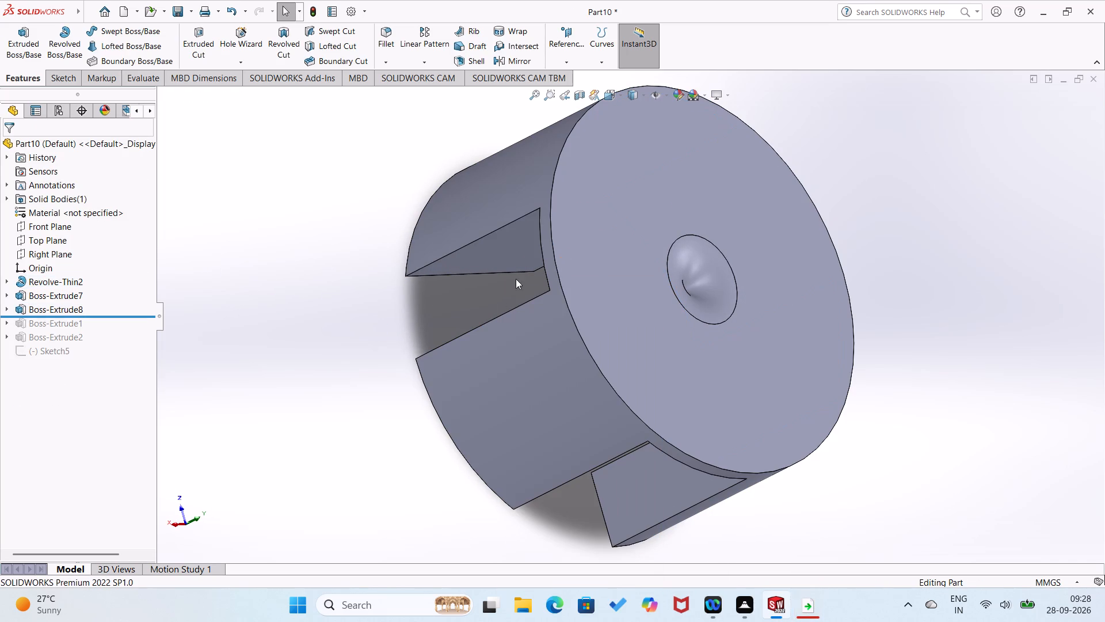
pyautogui.moveTo(494, 279); pyautogui.dragTo(429, 581, button='middle')
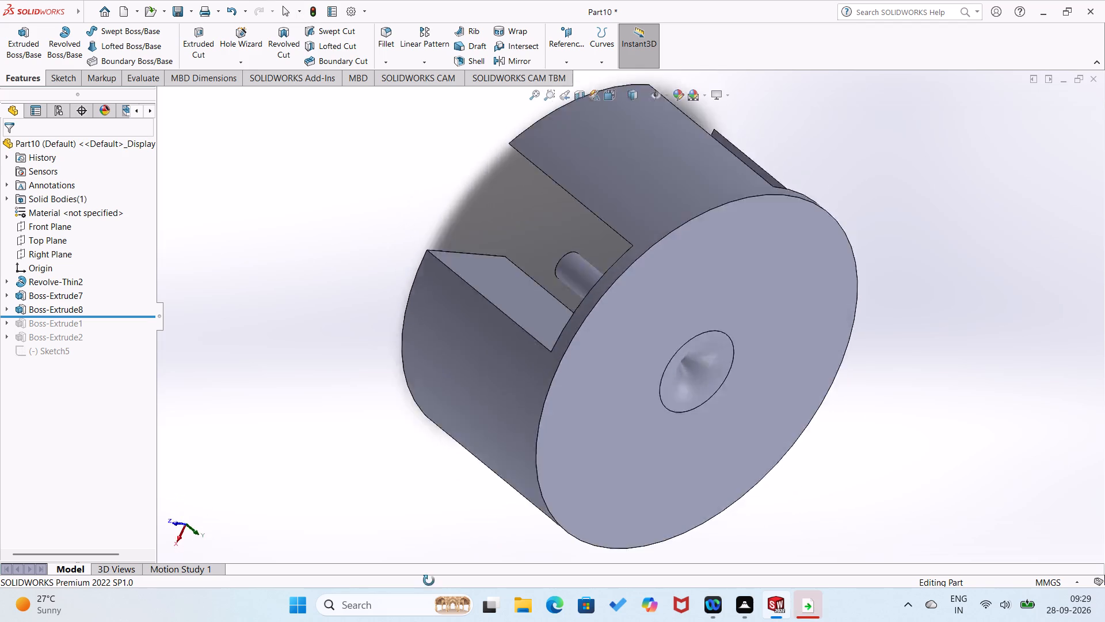
pyautogui.moveTo(429, 581); pyautogui.dragTo(544, 281, button='middle')
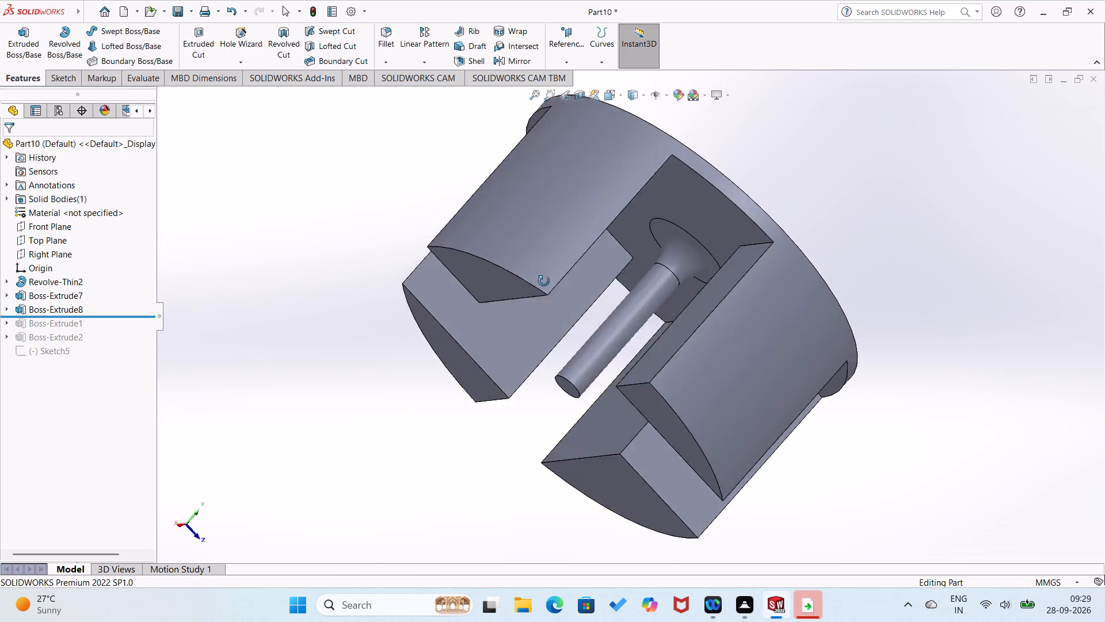
pyautogui.moveTo(544, 281); pyautogui.dragTo(628, 407, button='middle')
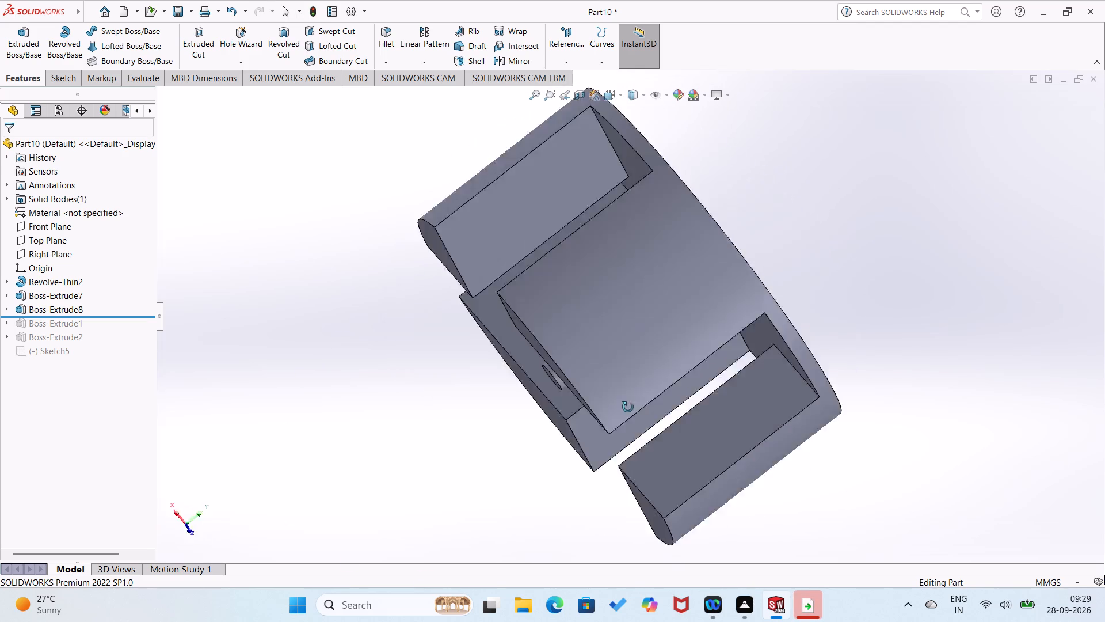
pyautogui.moveTo(628, 407); pyautogui.dragTo(776, 303, button='middle')
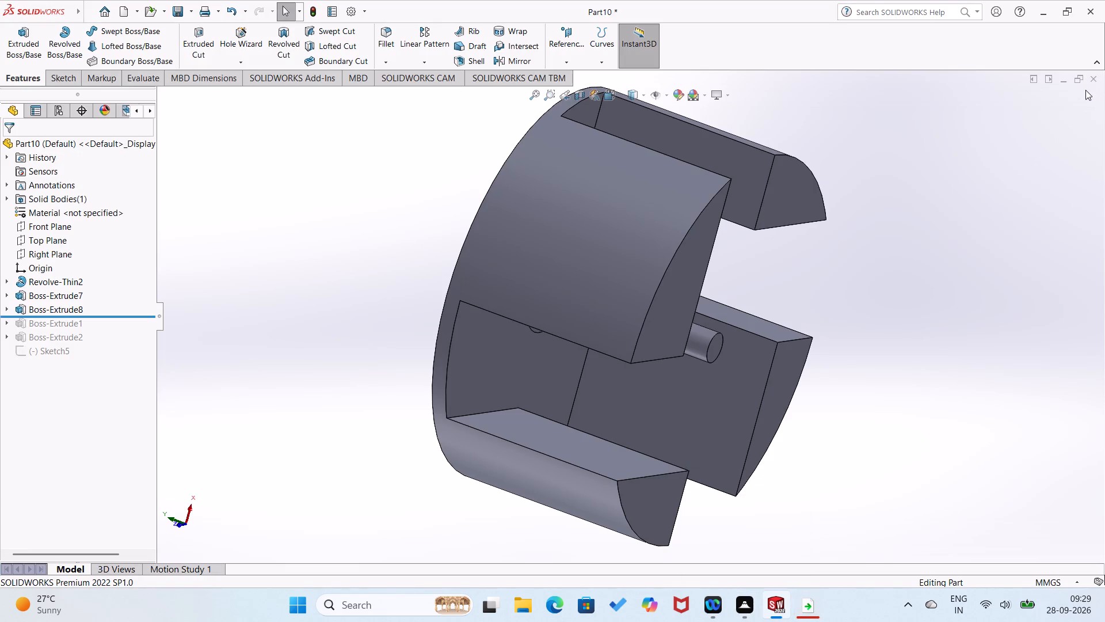
# Close the four-legged disc part without saving its changes.
pyautogui.click(1096, 78)
pyautogui.click(496, 337)
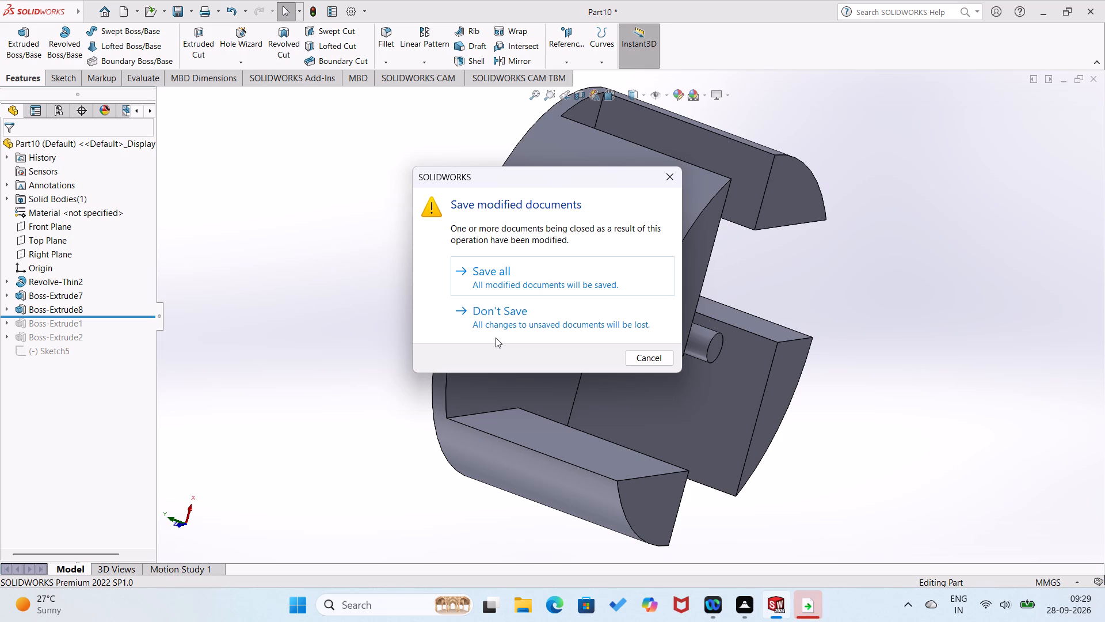
pyautogui.click(535, 326)
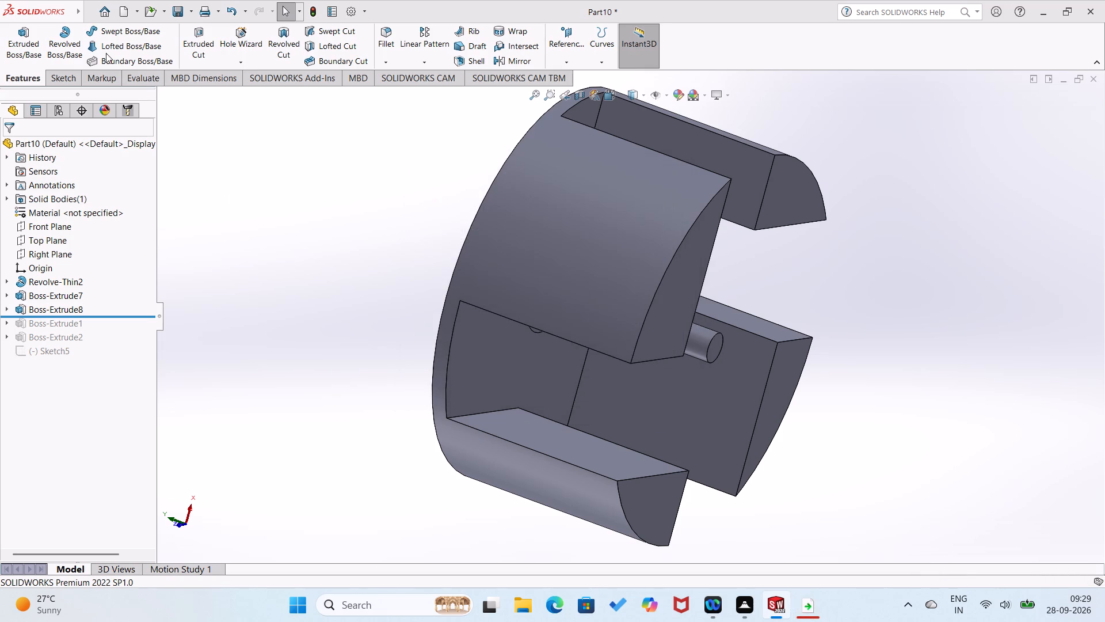
# Create a new part document.
pyautogui.click(101, 13)
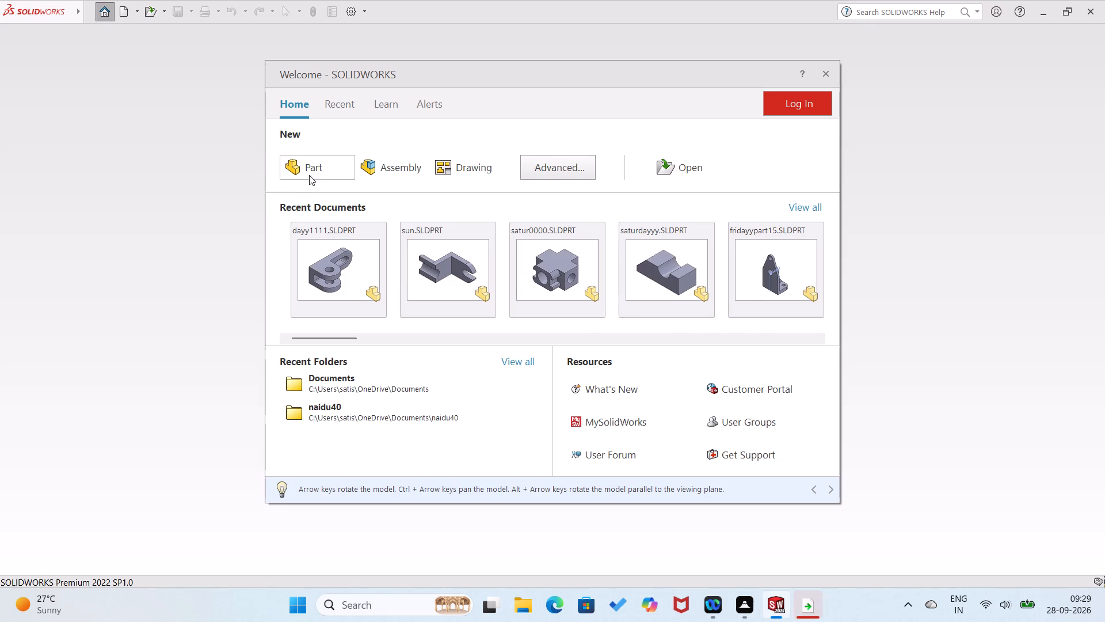
pyautogui.click(312, 175)
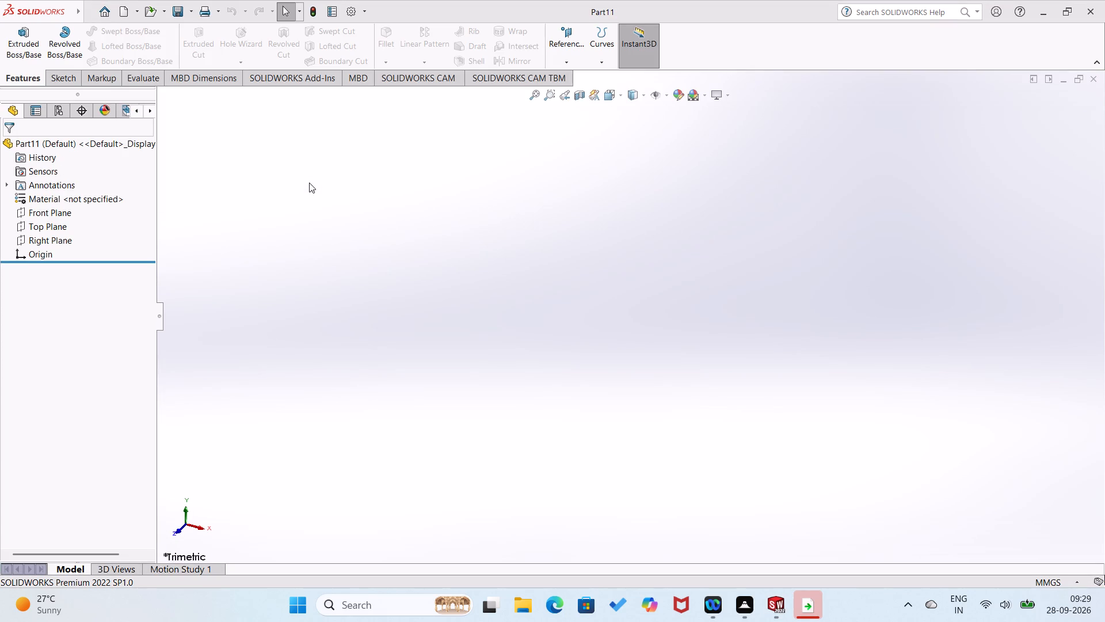
# Sketch a closed outline on the Front Plane from the origin, about 84 mm wide with 45 mm vertical sides and two rounded upper corners.
pyautogui.click(60, 211)
pyautogui.click(68, 196)
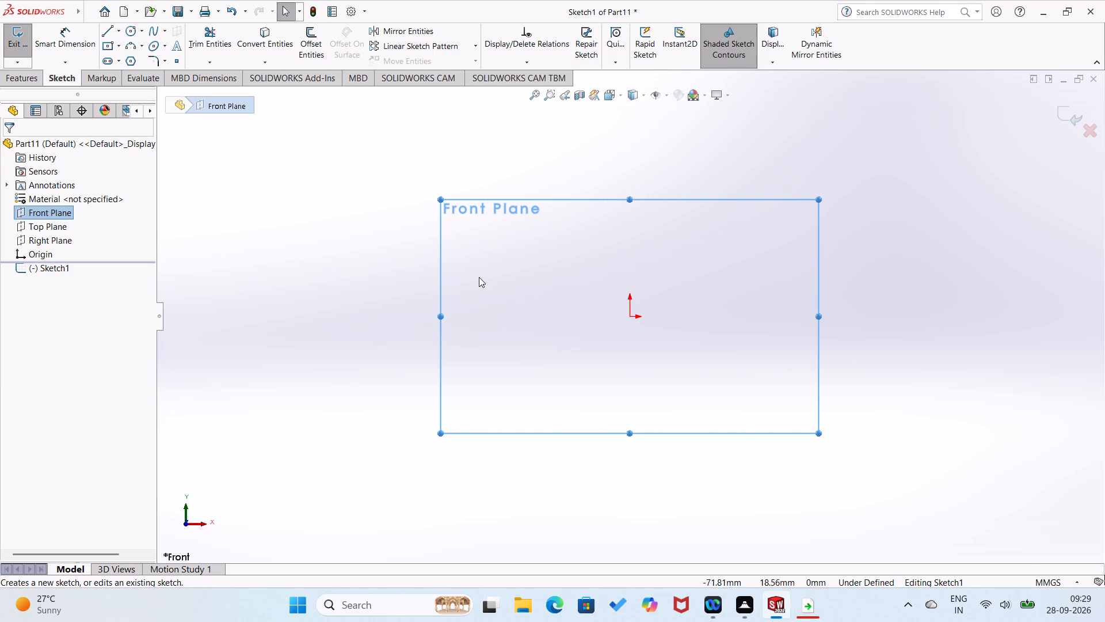
pyautogui.moveTo(548, 309); pyautogui.dragTo(470, 343, button='right')
pyautogui.click(628, 316)
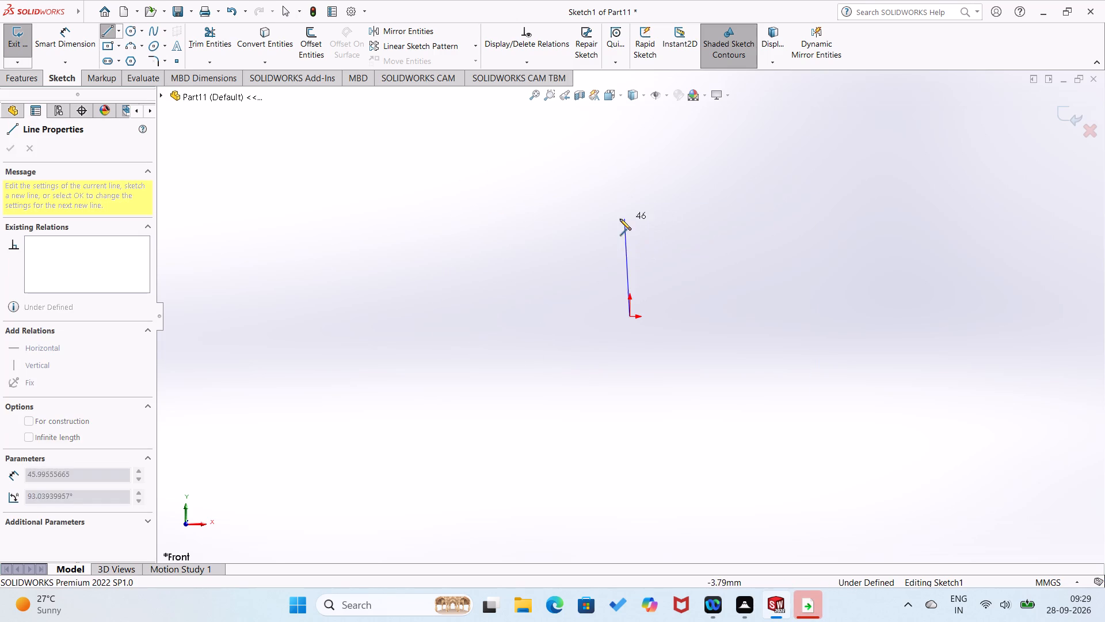
pyautogui.click(631, 220)
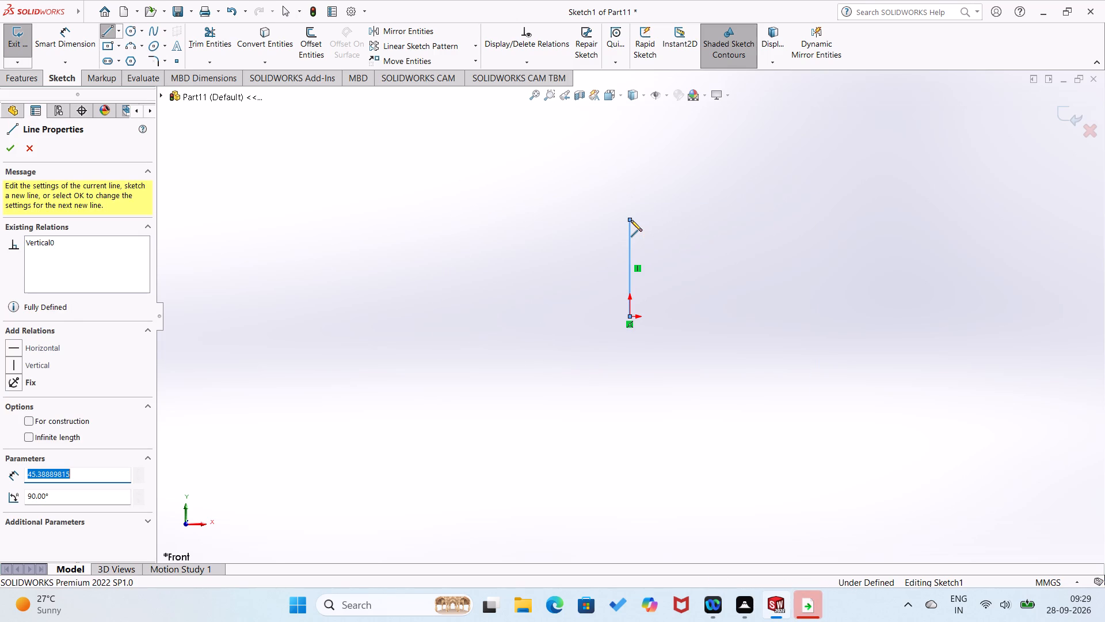
pyautogui.click(657, 190)
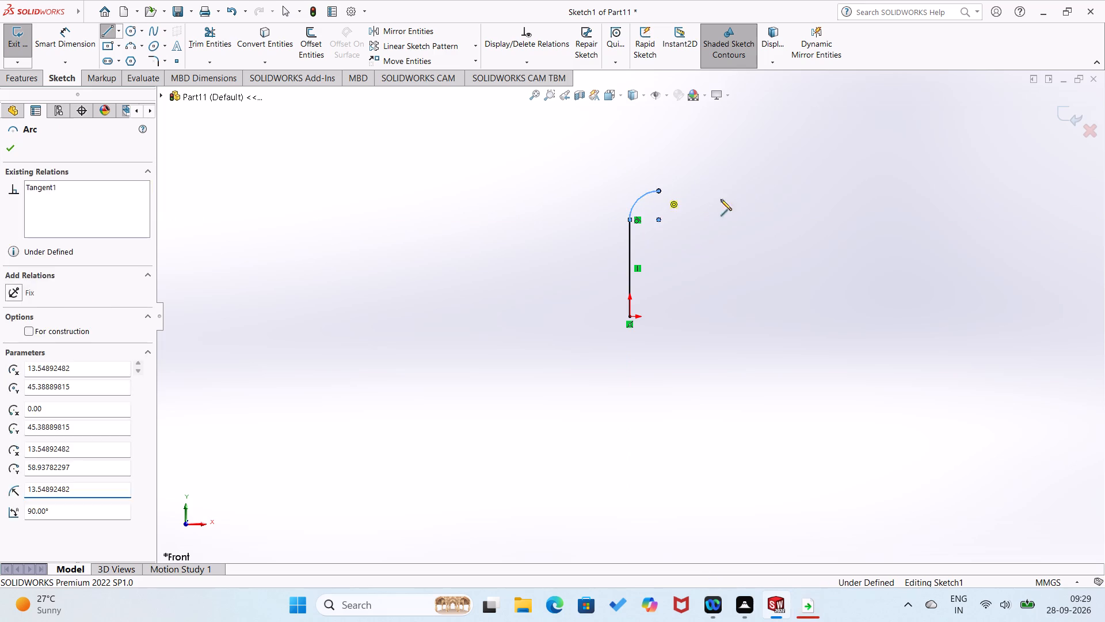
pyautogui.click(773, 191)
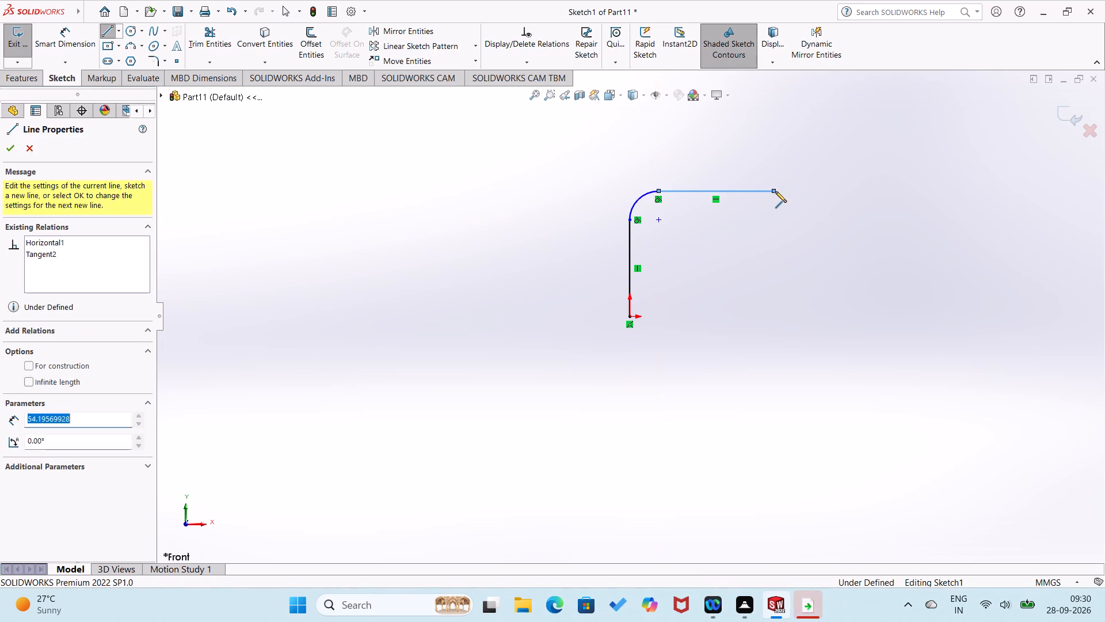
pyautogui.click(807, 219)
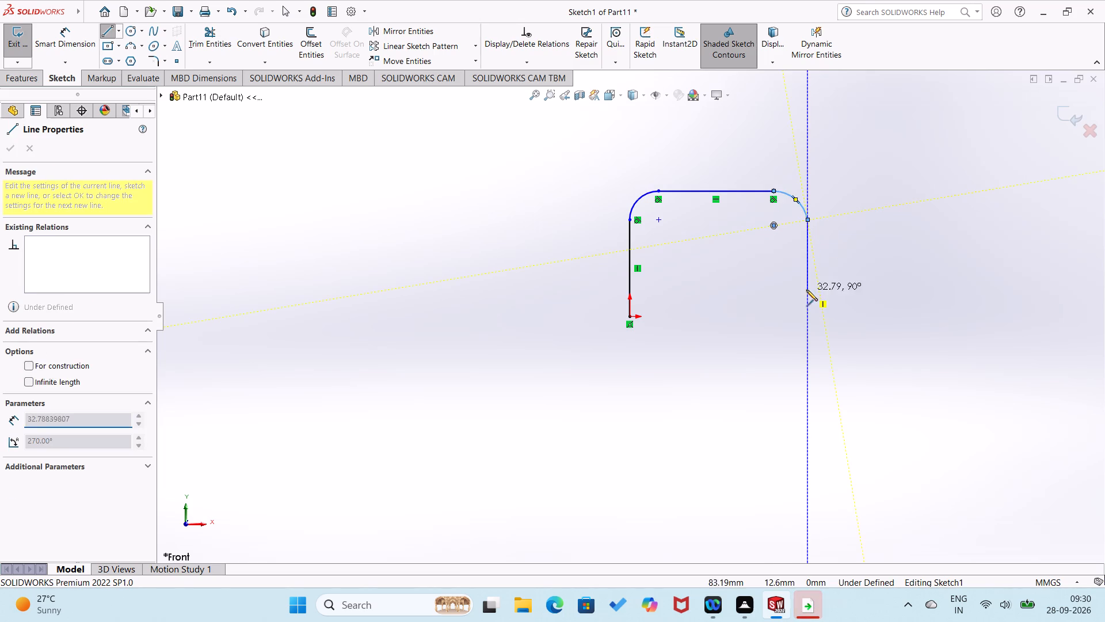
pyautogui.click(806, 315)
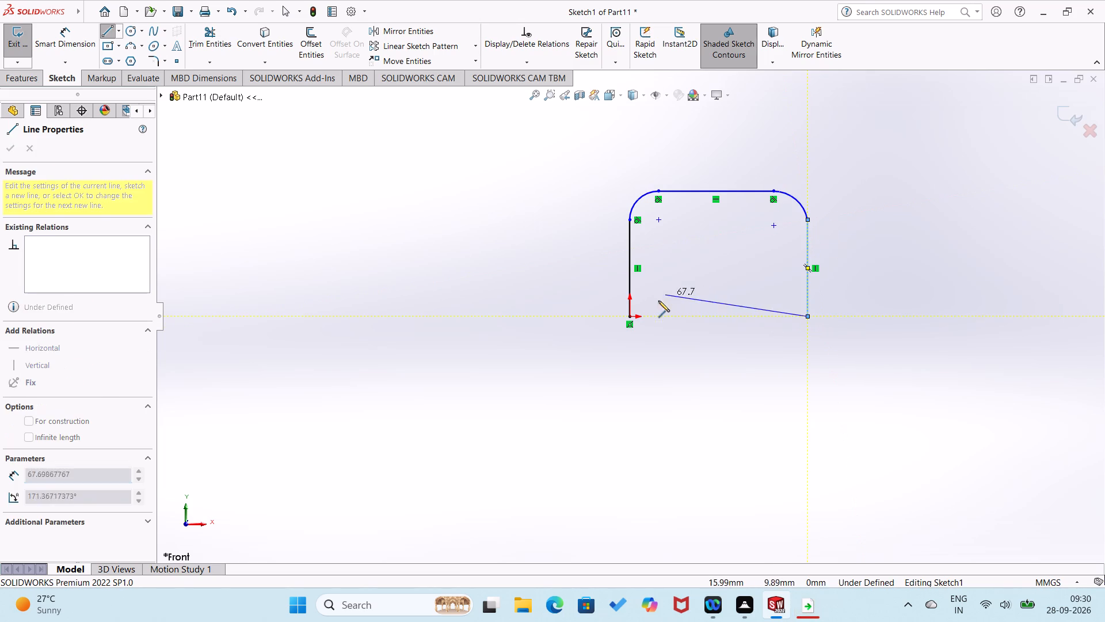
pyautogui.click(628, 318)
# Dimension both upper corner arcs of the outline to a 9 mm radius.
pyautogui.moveTo(586, 363); pyautogui.dragTo(592, 260, button='right')
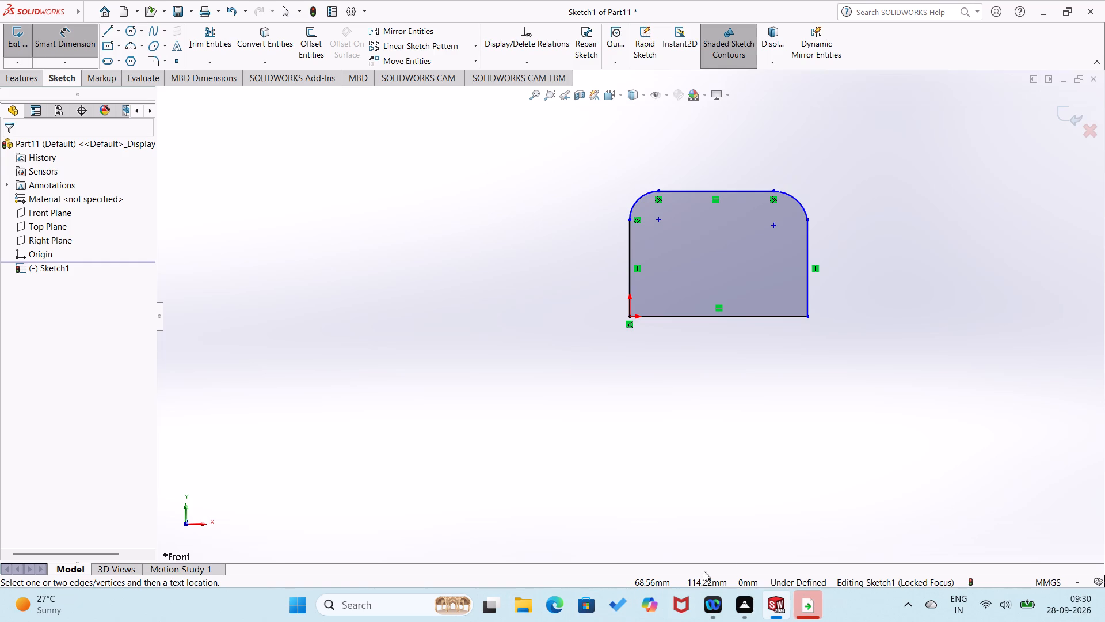
pyautogui.click(645, 199)
pyautogui.click(624, 187)
pyautogui.press('9')
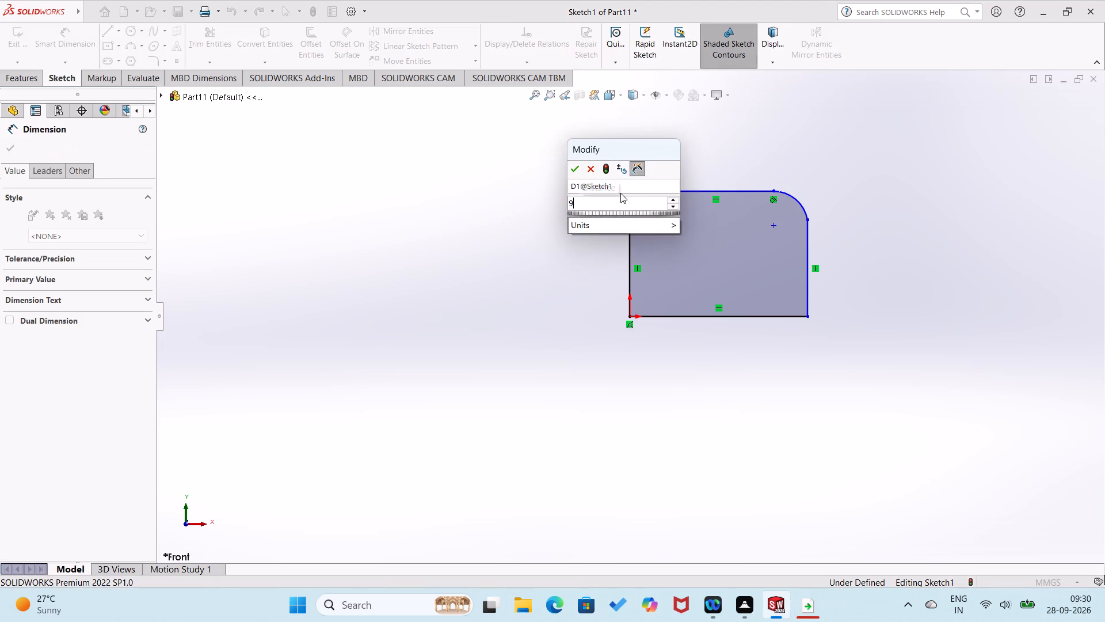
pyautogui.press('Return')
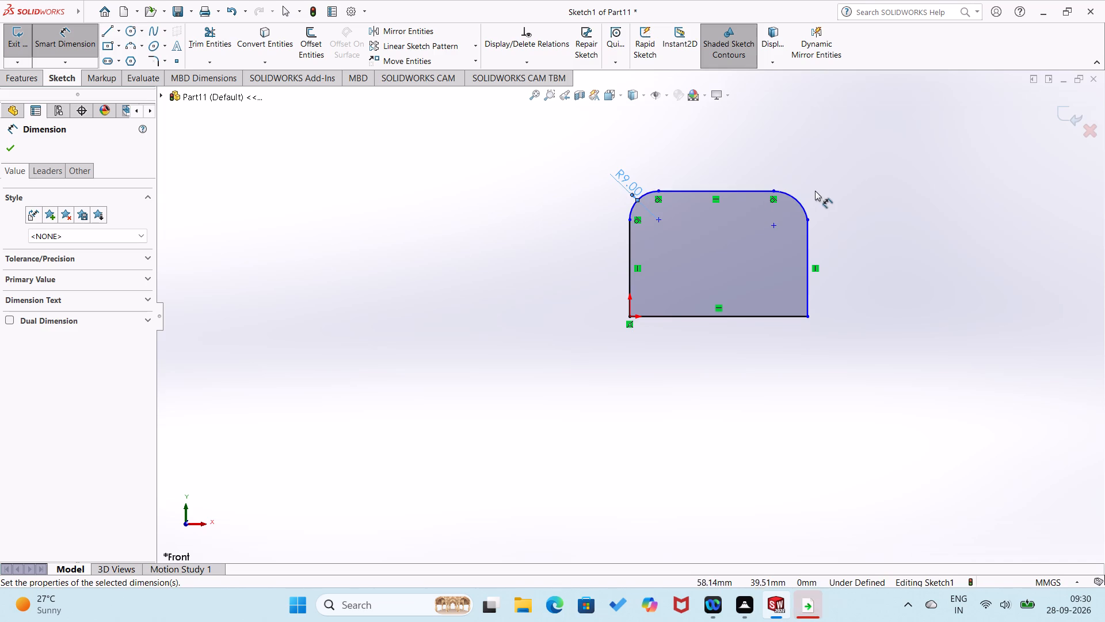
pyautogui.click(797, 204)
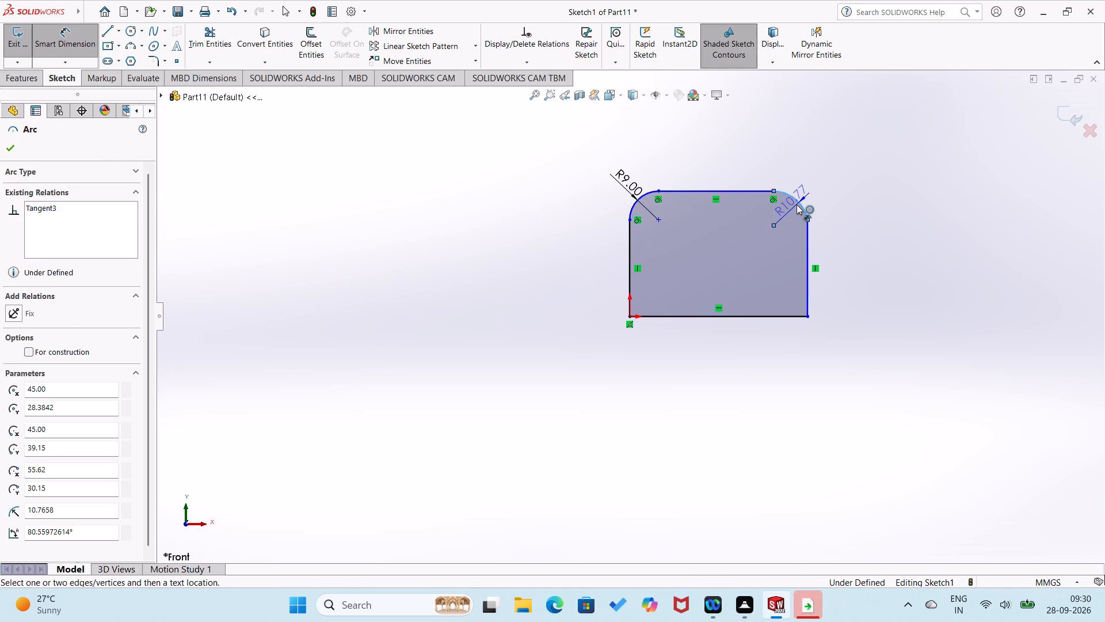
pyautogui.click(796, 203)
pyautogui.press('9')
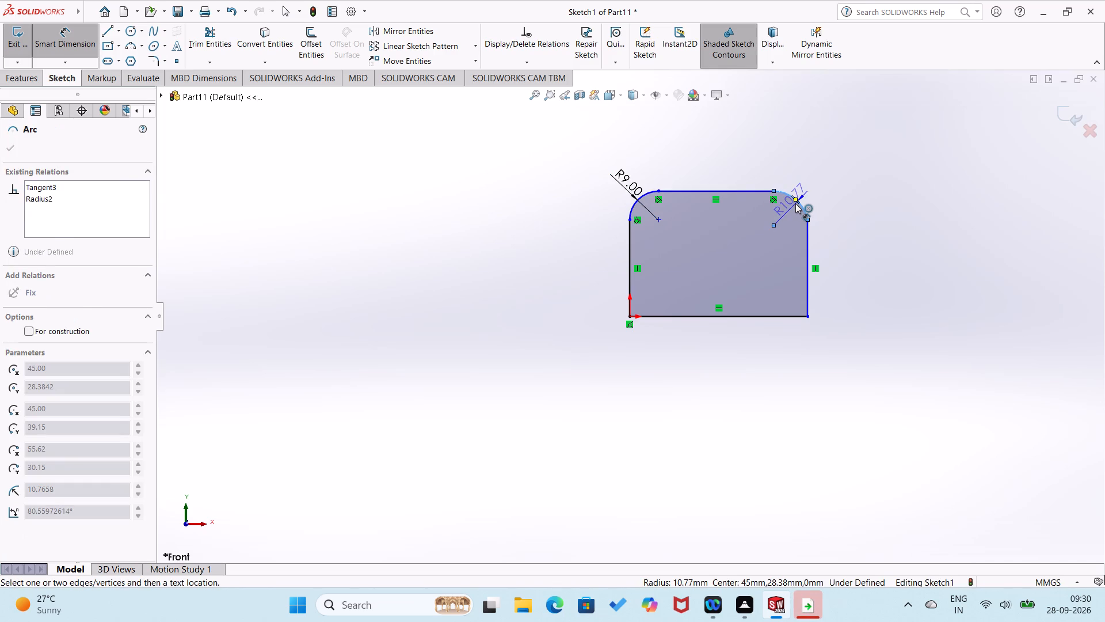
pyautogui.click(796, 205)
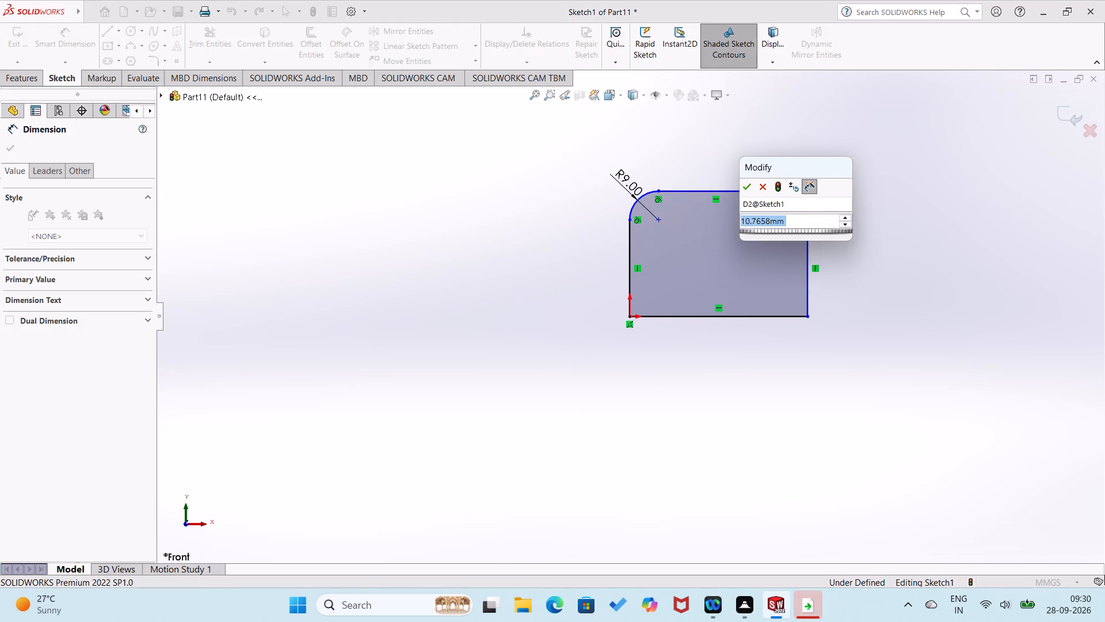
pyautogui.press('9')
pyautogui.press('Return')
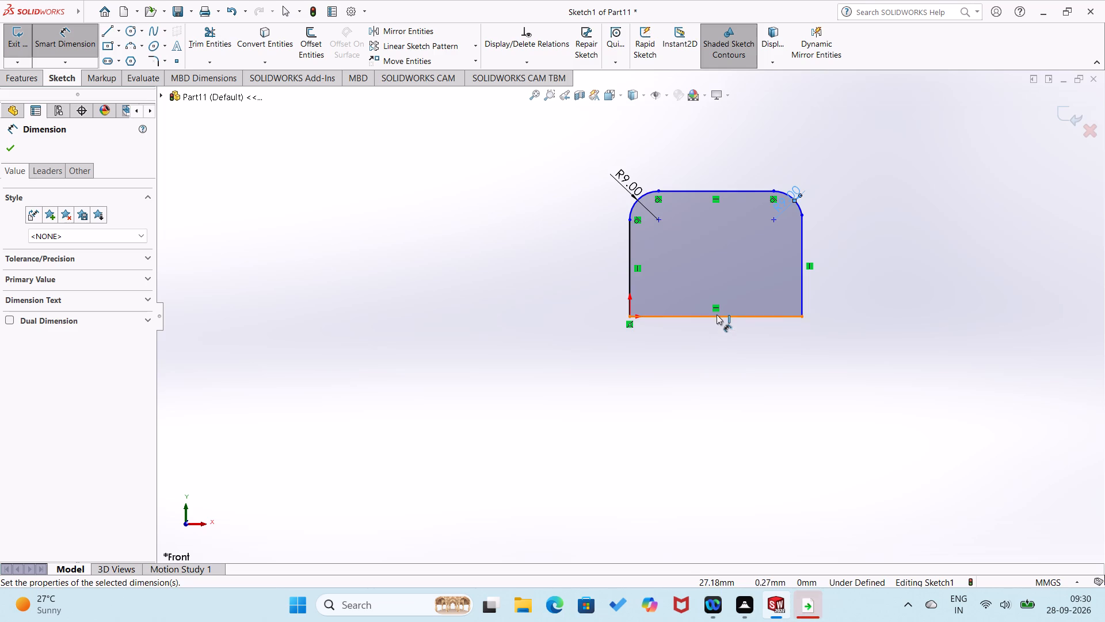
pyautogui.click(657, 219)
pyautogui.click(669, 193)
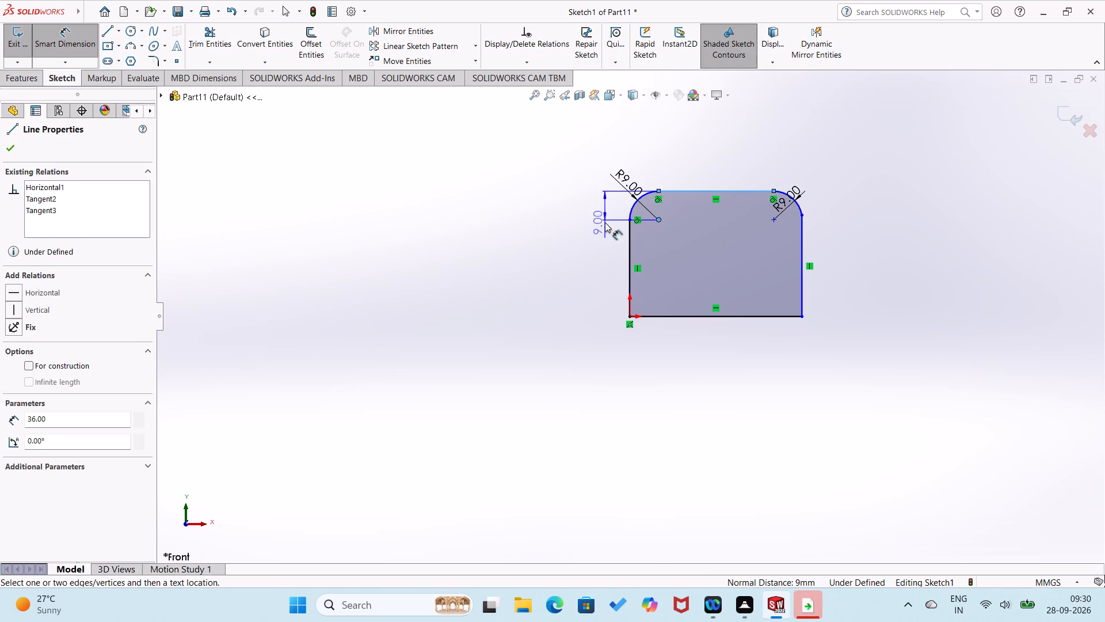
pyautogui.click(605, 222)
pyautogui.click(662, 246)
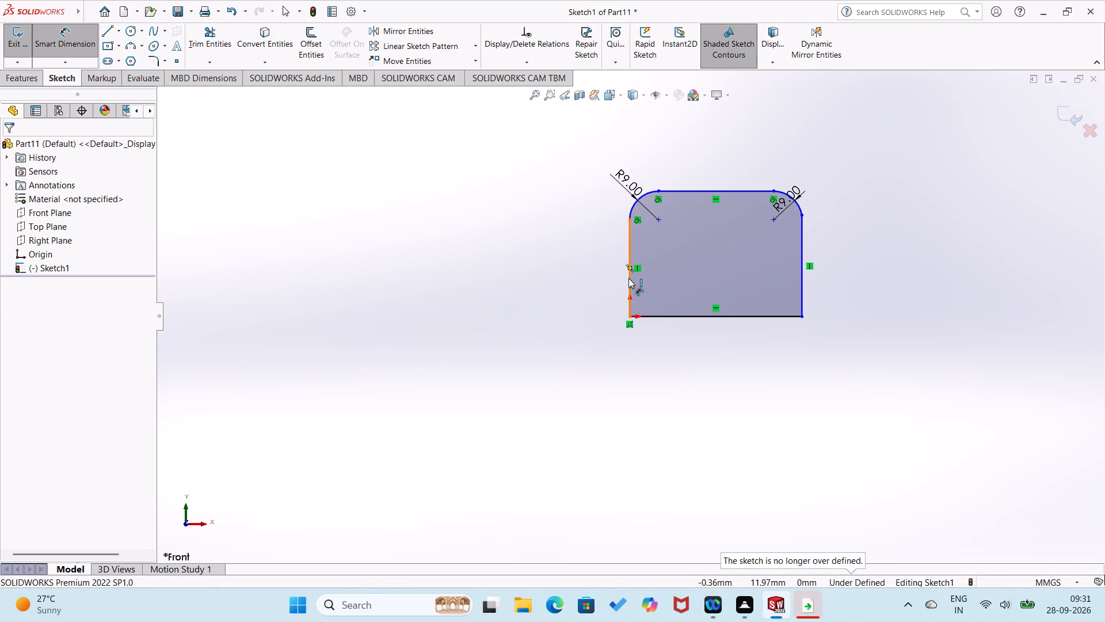
# Dimension the outline's two vertical side lines to 41 mm each.
pyautogui.click(628, 278)
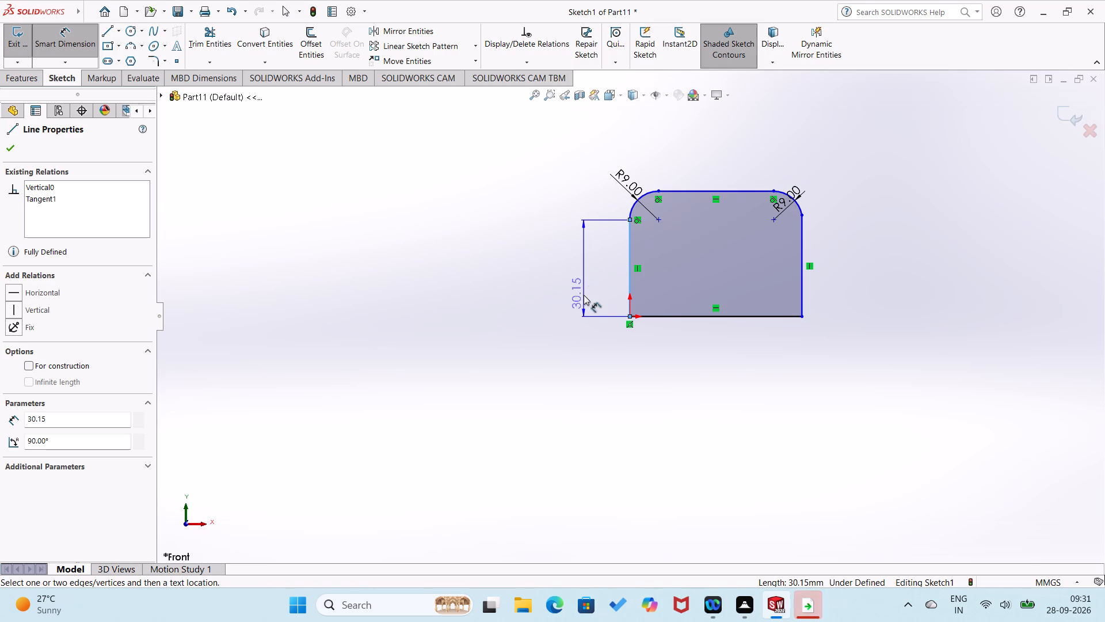
pyautogui.click(603, 253)
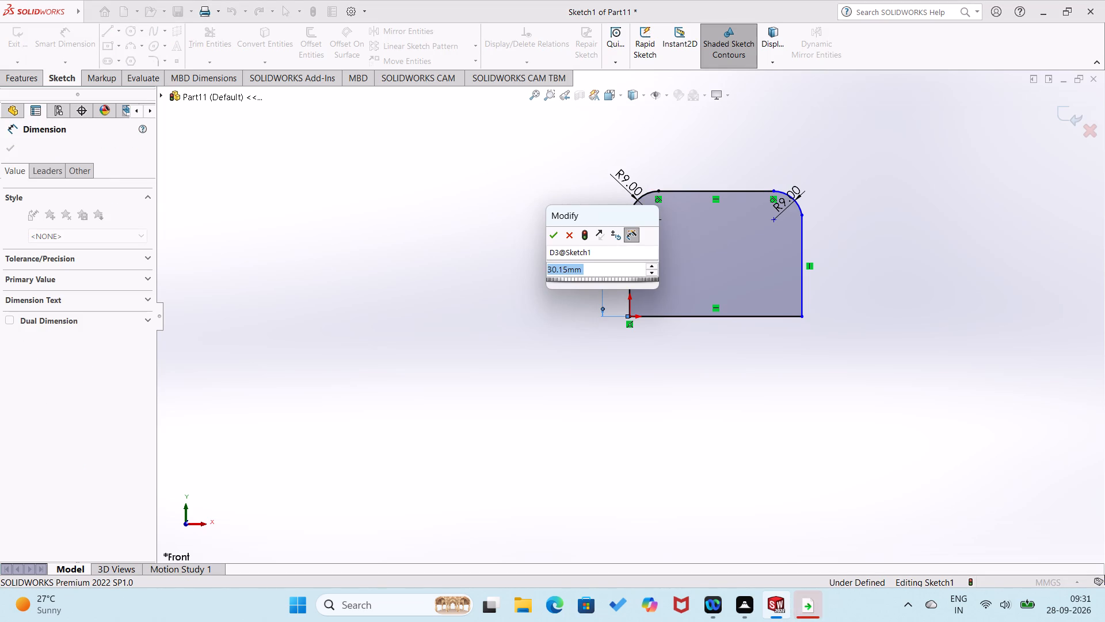
pyautogui.write('41')
pyautogui.press('Return')
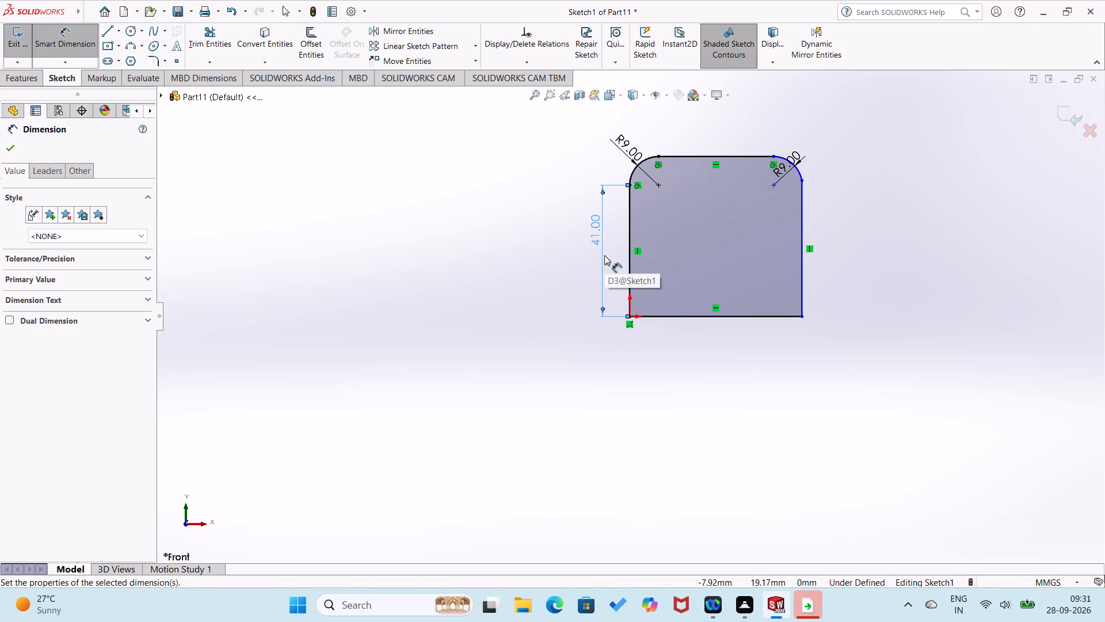
pyautogui.click(801, 285)
pyautogui.click(848, 283)
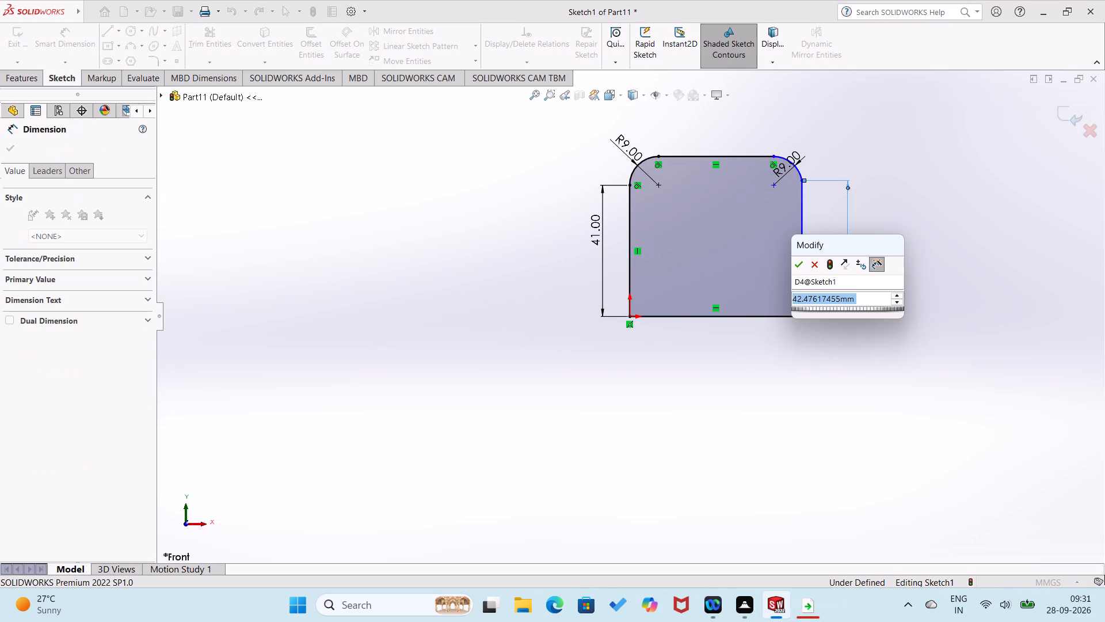
pyautogui.write('41')
pyautogui.press('Return')
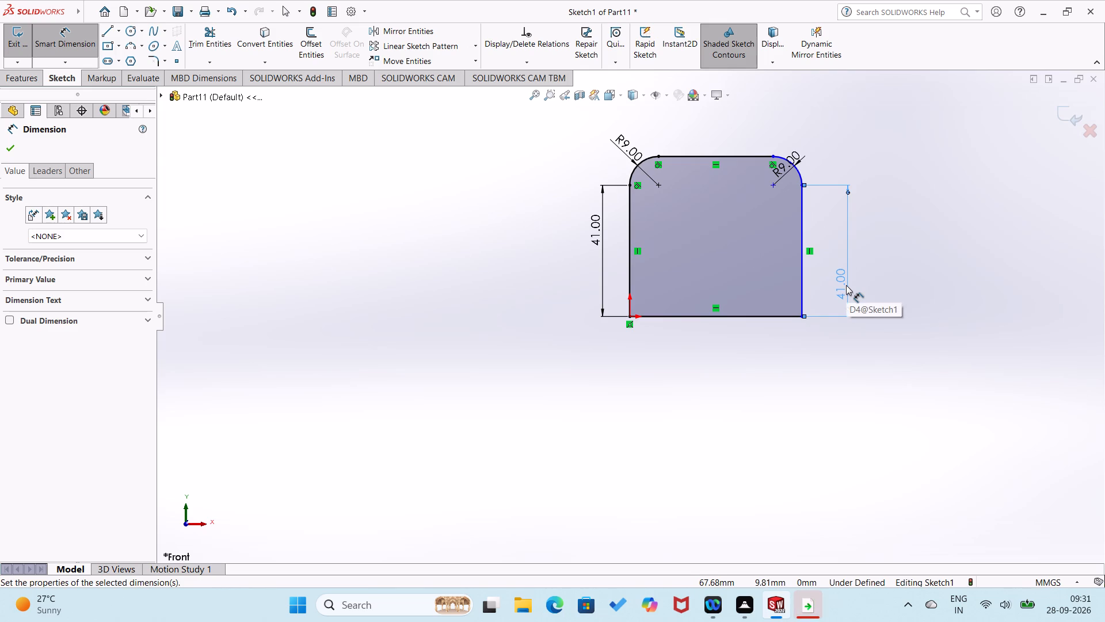
pyautogui.click(849, 362)
# Dimension the length of the outline's bottom horizontal line.
pyautogui.click(770, 318)
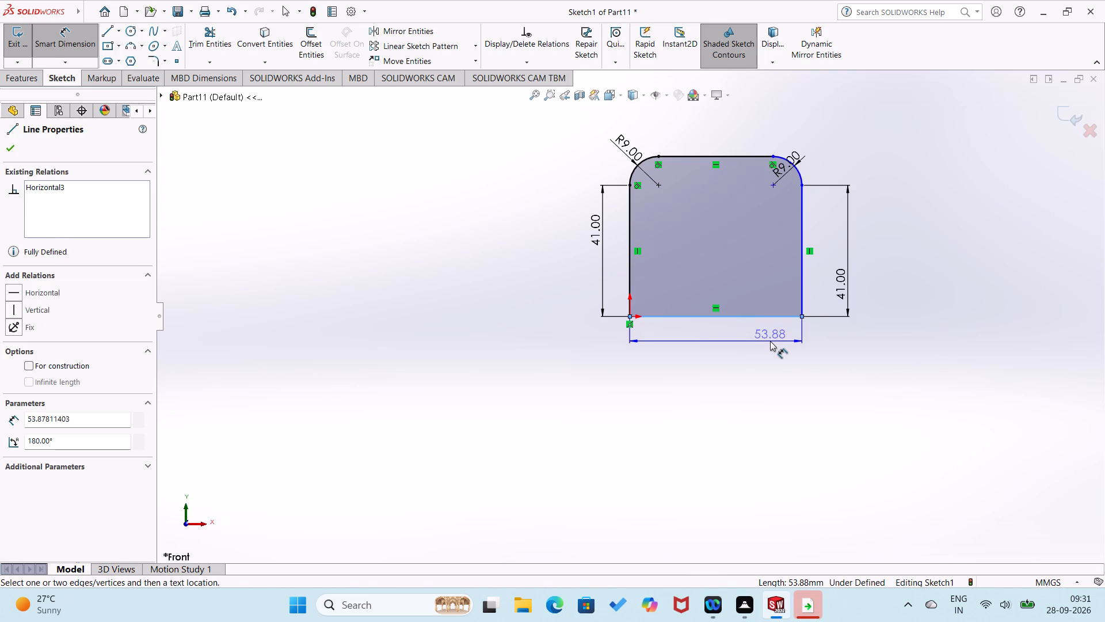
pyautogui.click(770, 341)
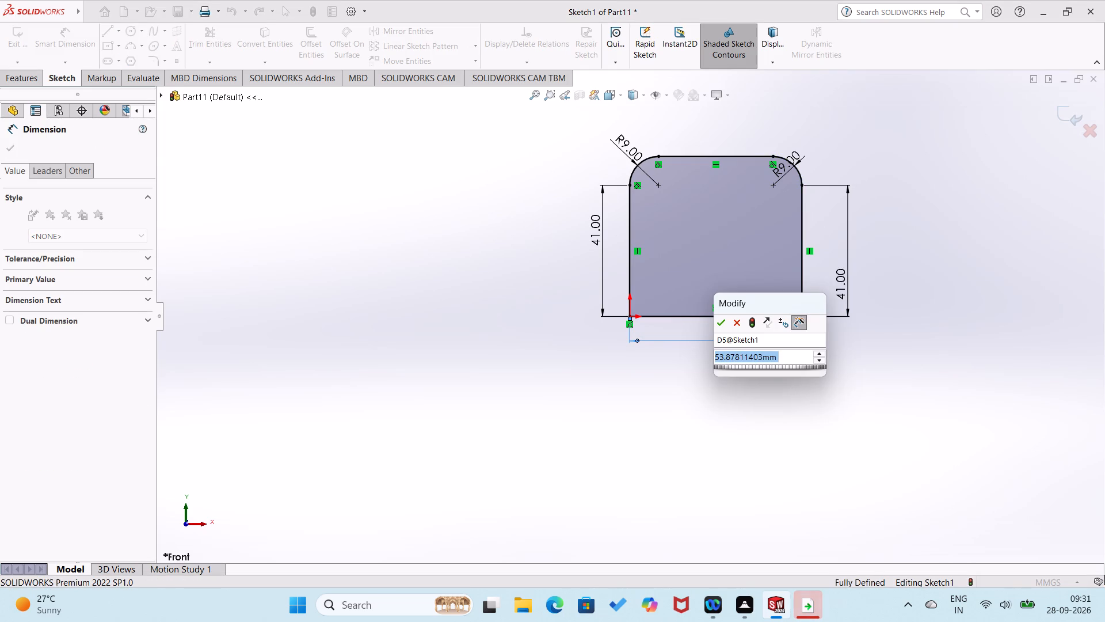
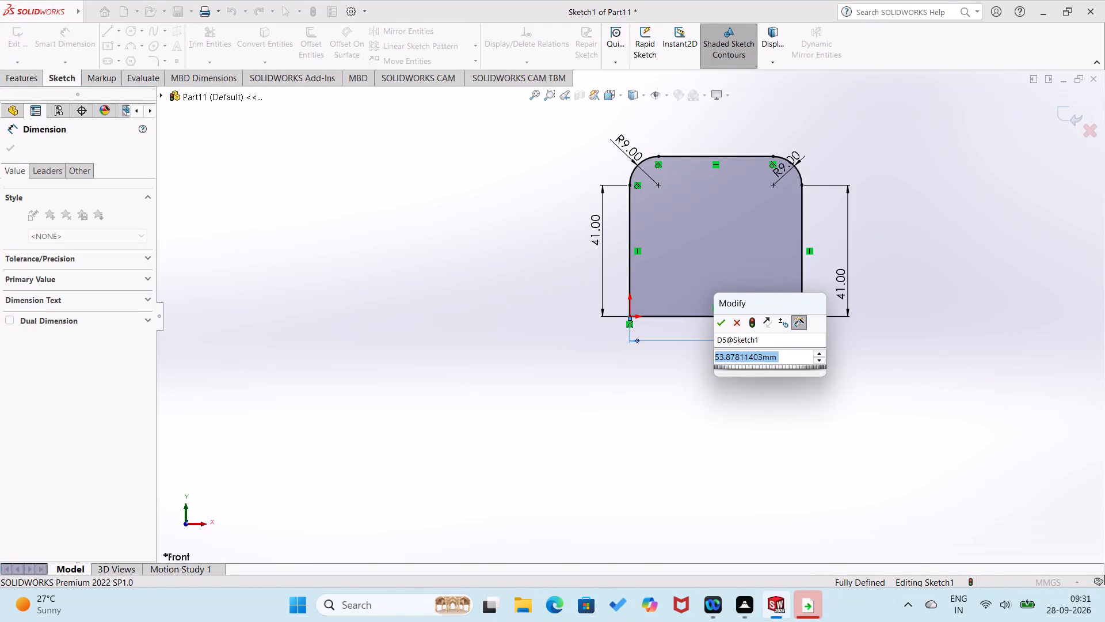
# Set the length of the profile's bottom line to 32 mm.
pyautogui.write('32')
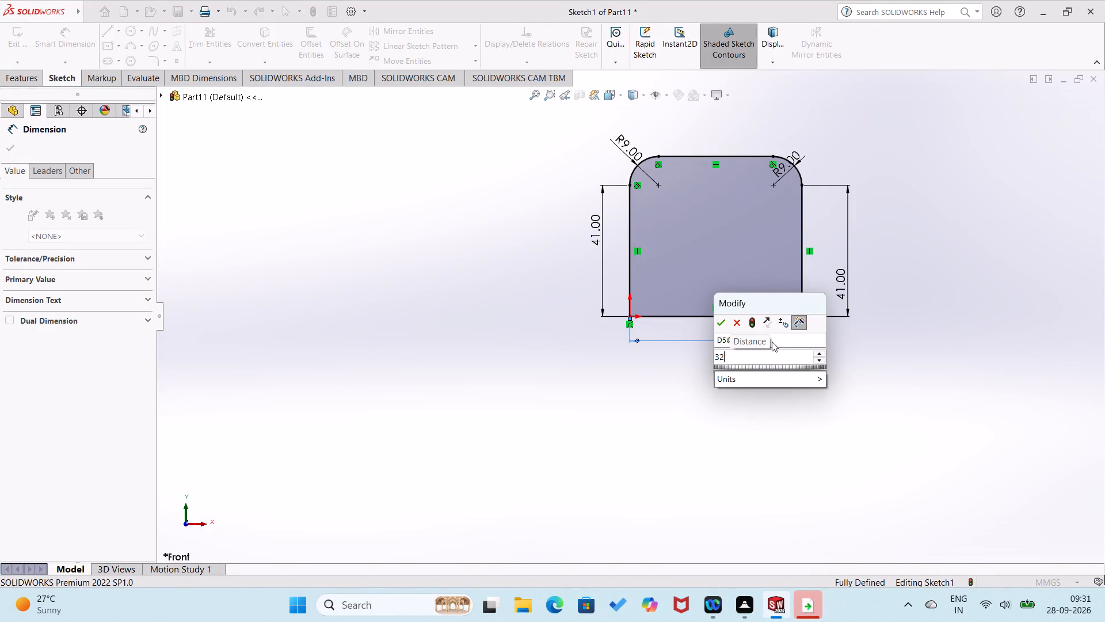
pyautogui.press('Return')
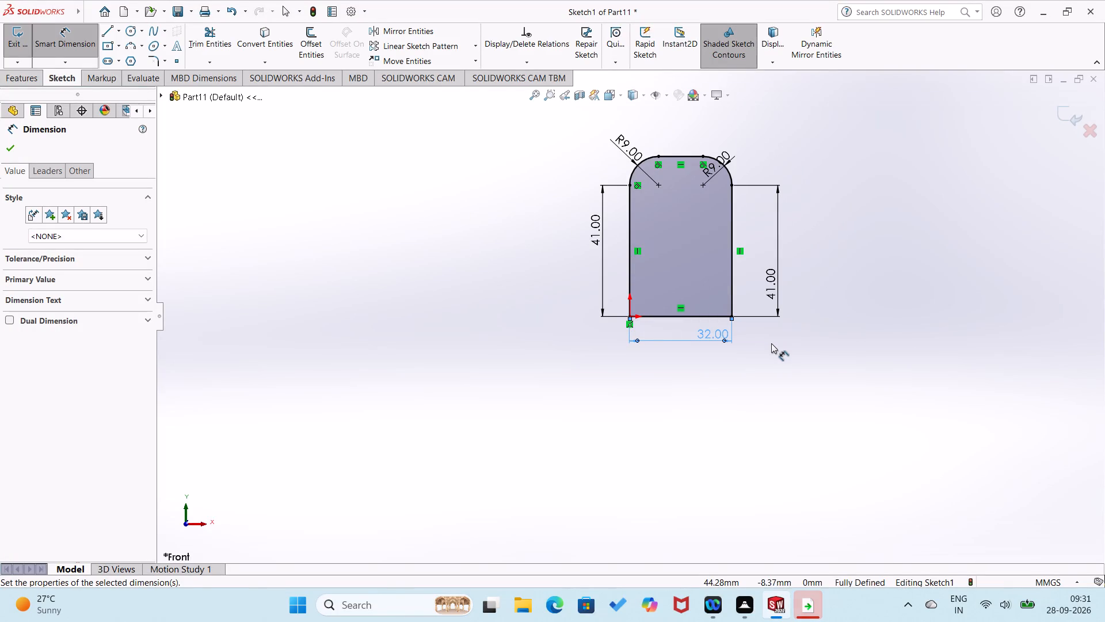
# Set the length of the profile's bottom line to 64 mm, entered as 32+32.
pyautogui.doubleClick(725, 333)
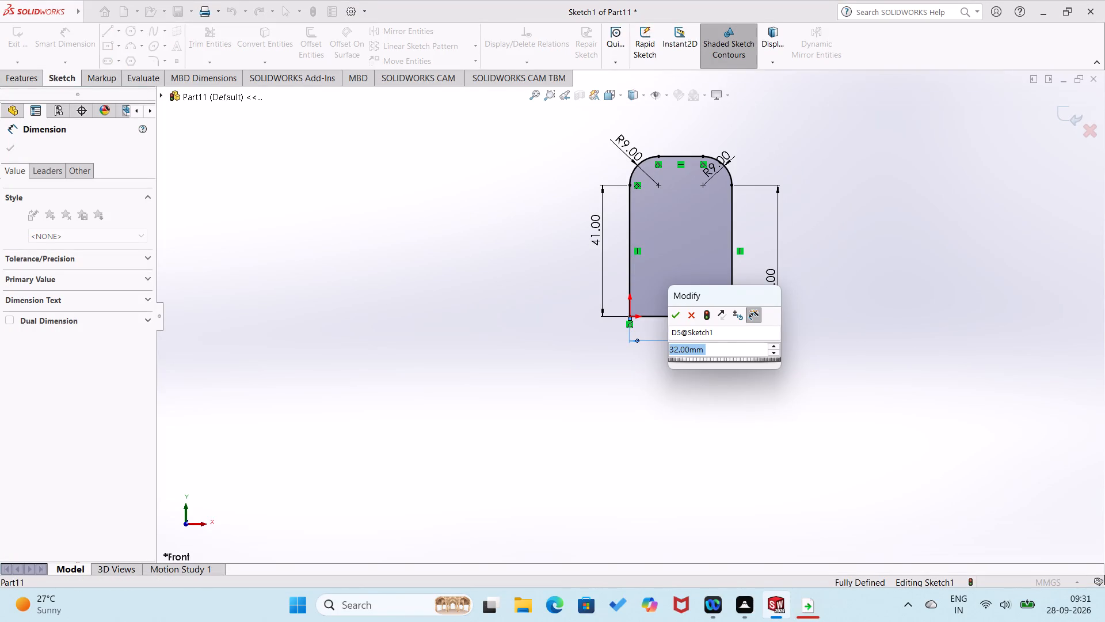
pyautogui.write('32+32')
pyautogui.press('Return')
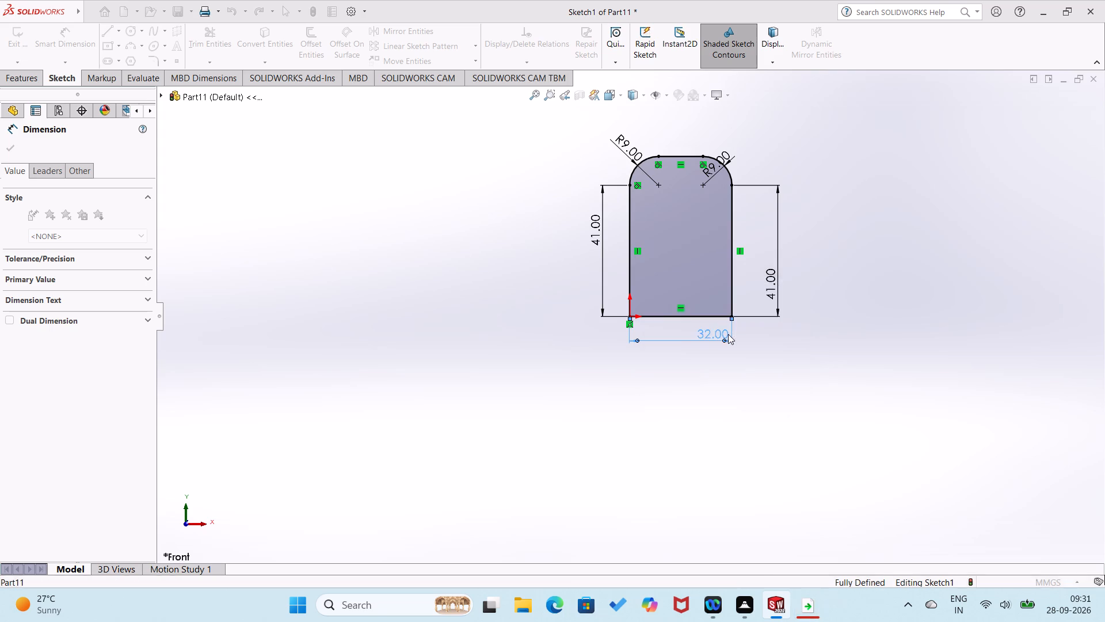
pyautogui.click(711, 414)
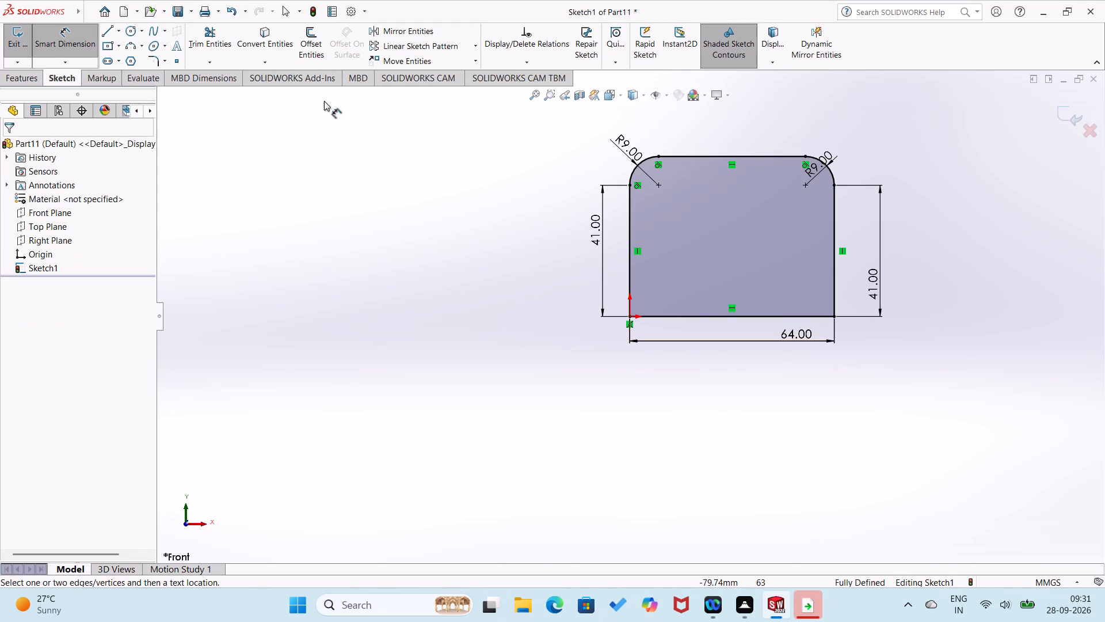
# Extrude the rounded-corner profile as a blind boss 10 mm deep.
pyautogui.click(2, 75)
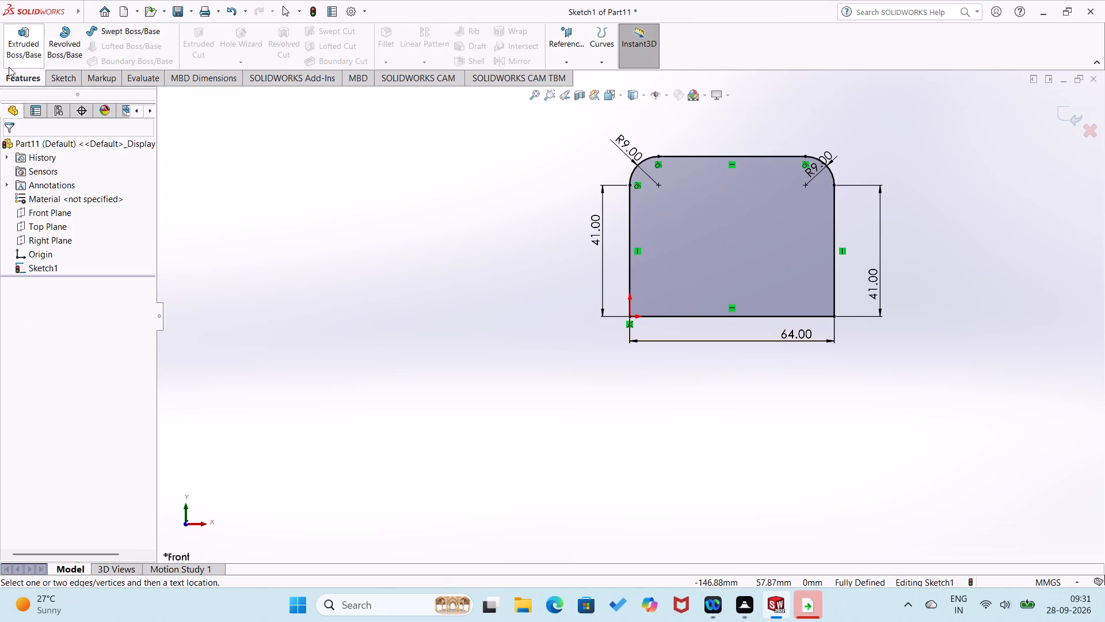
pyautogui.click(17, 56)
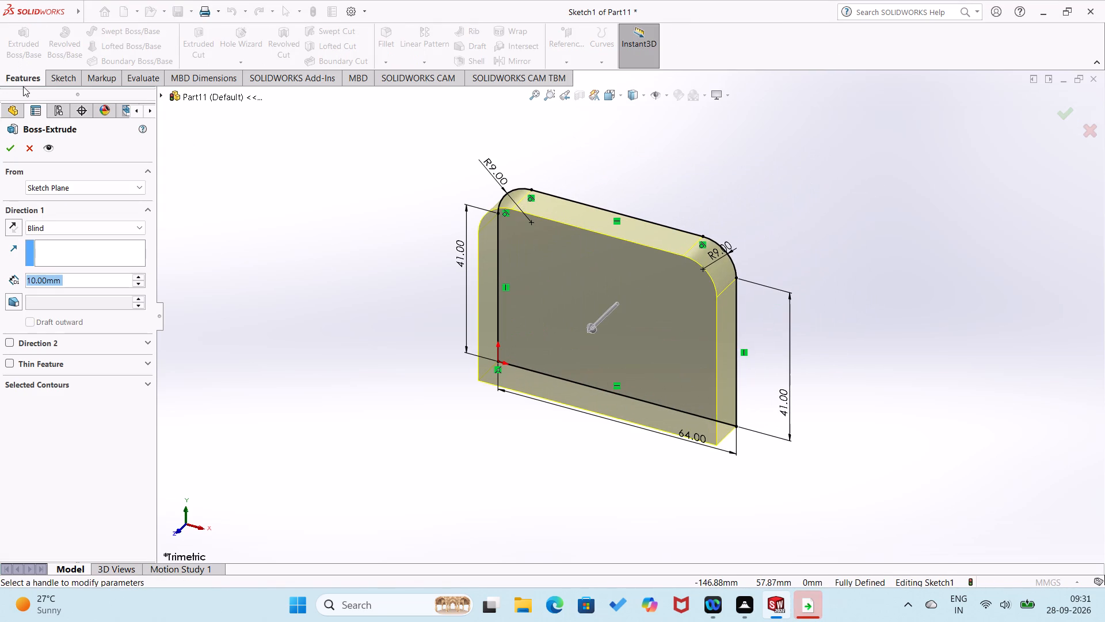
pyautogui.click(8, 143)
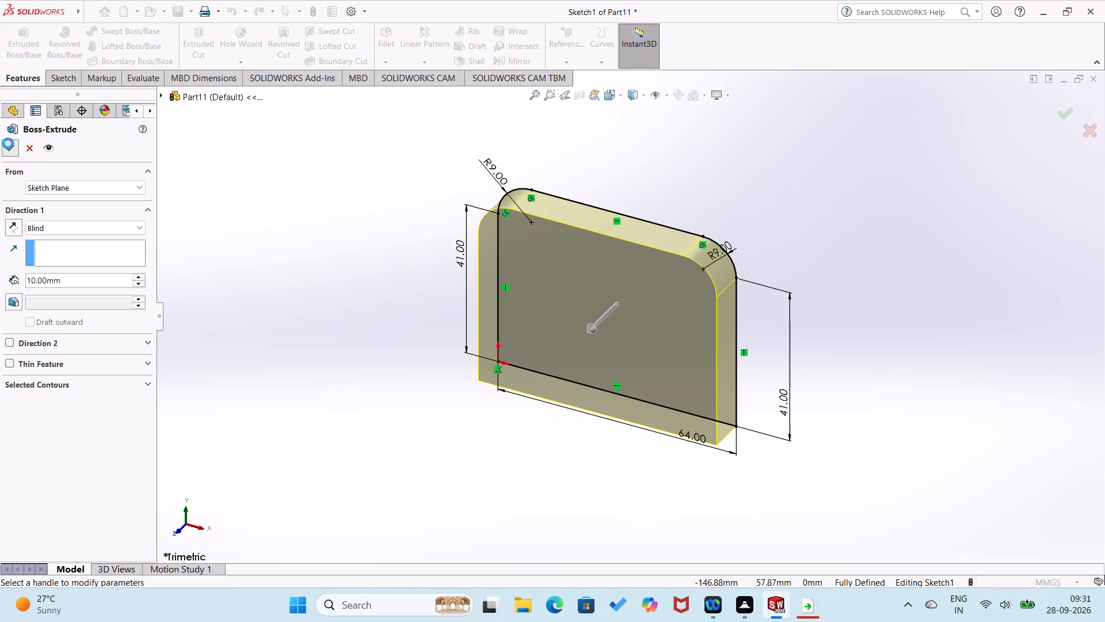
pyautogui.click(200, 271)
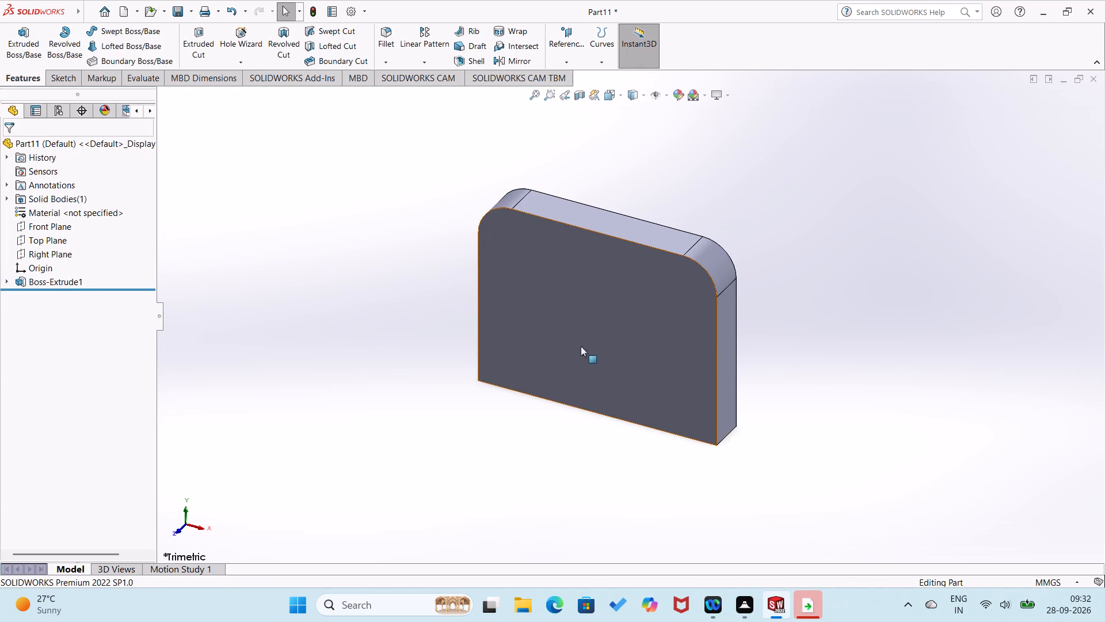
# Start a sketch on the plate's front face and draw circles about 6 mm and 7.5 mm in diameter, centred on the two rounded corners' centres.
pyautogui.rightClick(581, 344)
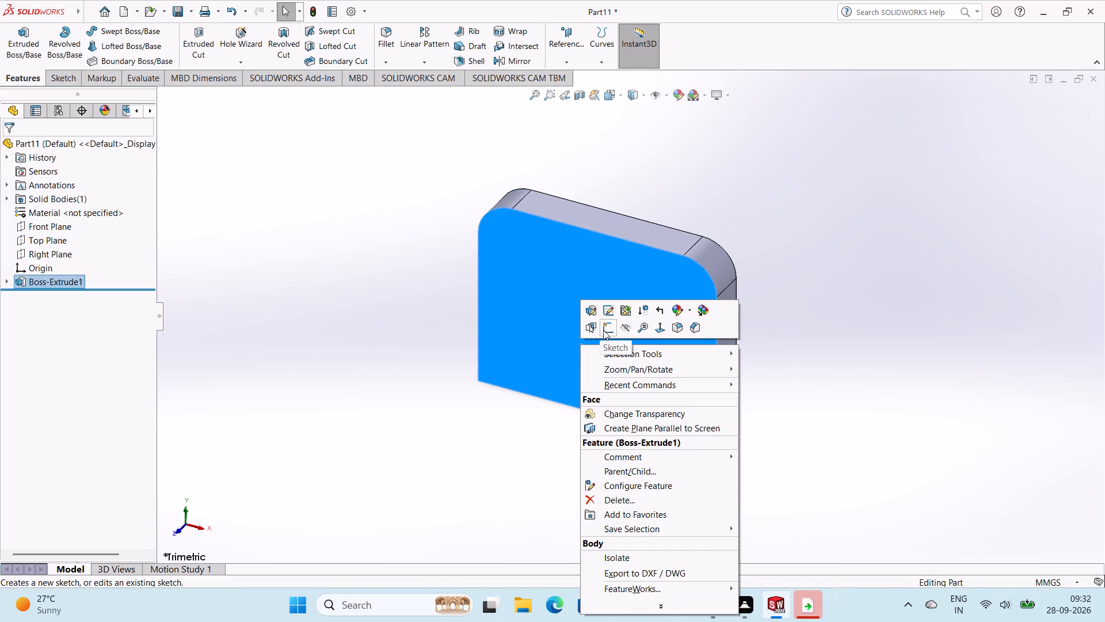
pyautogui.click(603, 330)
pyautogui.moveTo(295, 321); pyautogui.dragTo(319, 251, button='right')
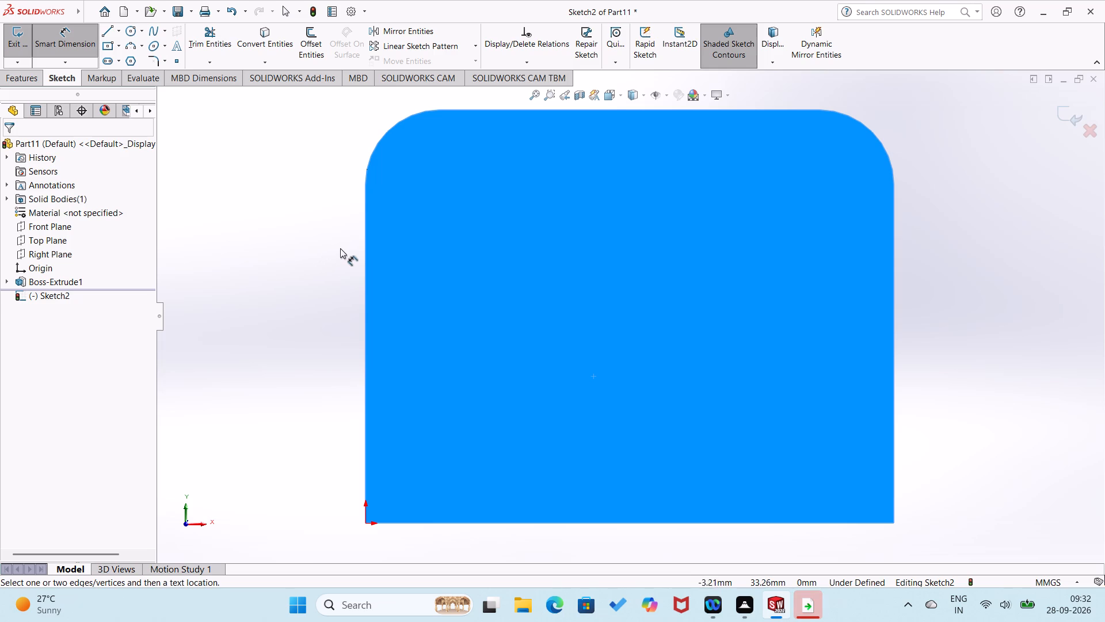
pyautogui.moveTo(292, 288); pyautogui.dragTo(343, 369, button='right')
pyautogui.moveTo(265, 275); pyautogui.dragTo(334, 344, button='right')
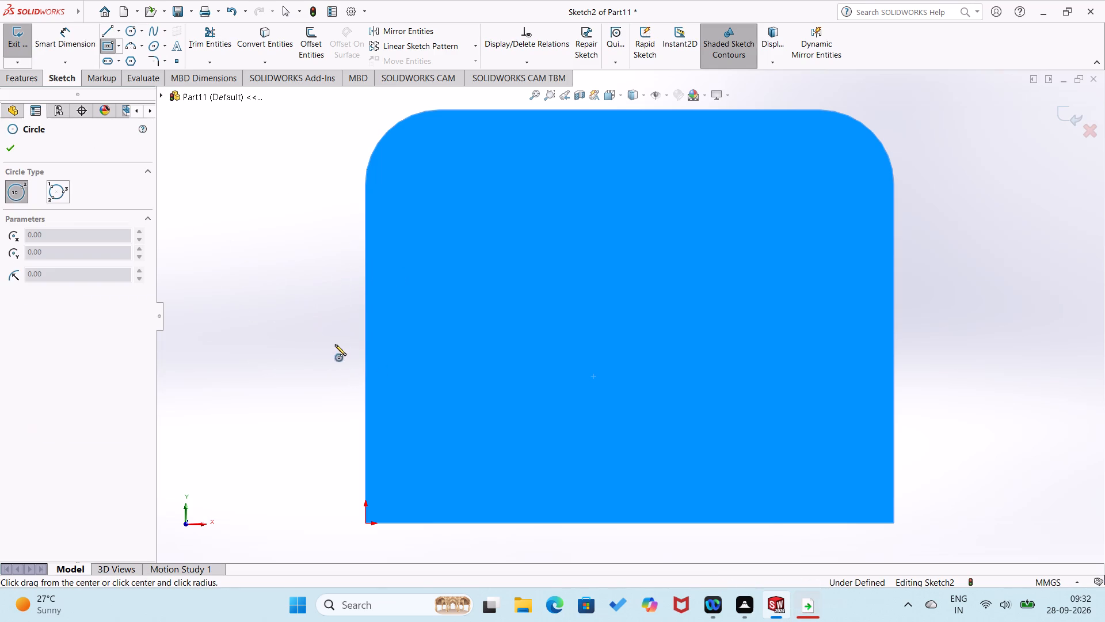
pyautogui.click(439, 184)
pyautogui.click(445, 208)
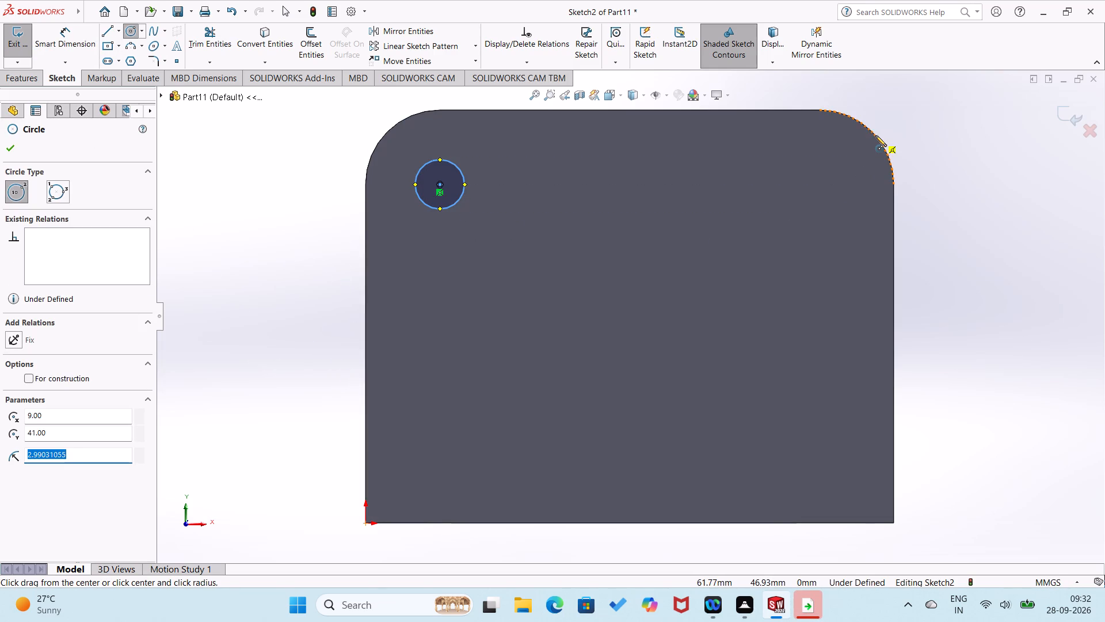
pyautogui.click(819, 185)
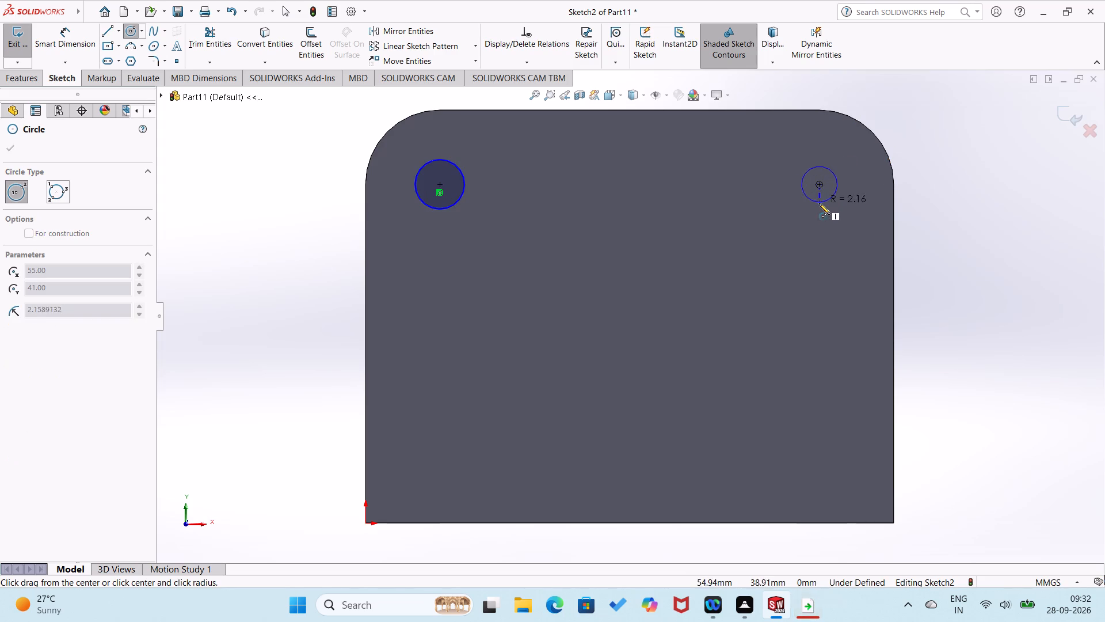
pyautogui.click(818, 215)
# Dimension both corner circles to a diameter of 9 mm.
pyautogui.moveTo(797, 261); pyautogui.dragTo(827, 164, button='right')
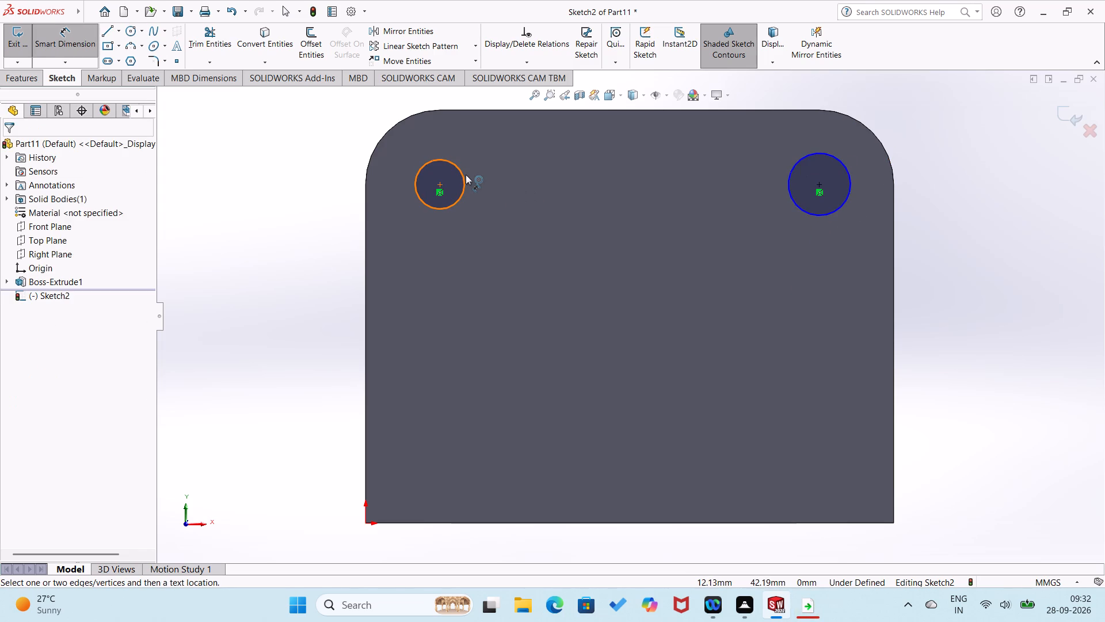
pyautogui.moveTo(466, 175); pyautogui.dragTo(474, 170)
pyautogui.click(480, 164)
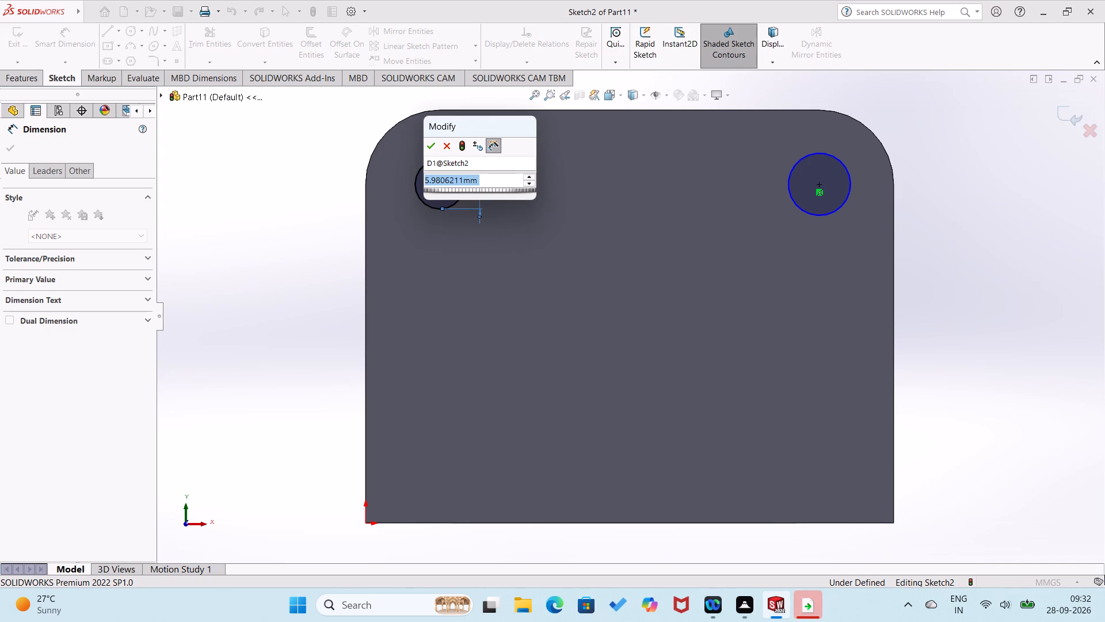
pyautogui.press('9')
pyautogui.press('Return')
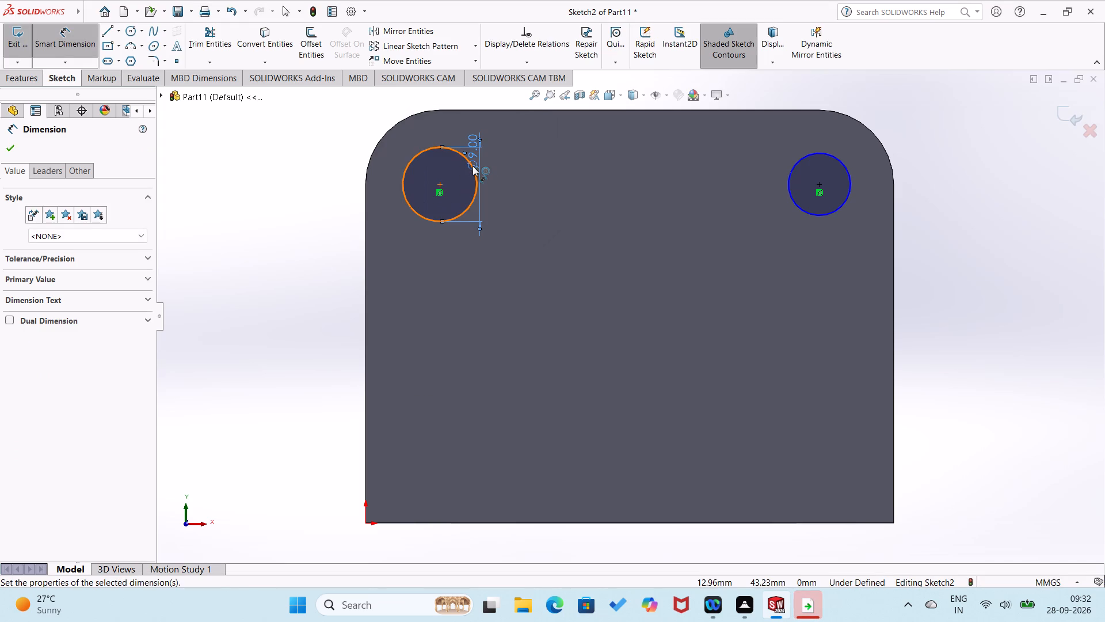
pyautogui.click(850, 196)
pyautogui.click(866, 200)
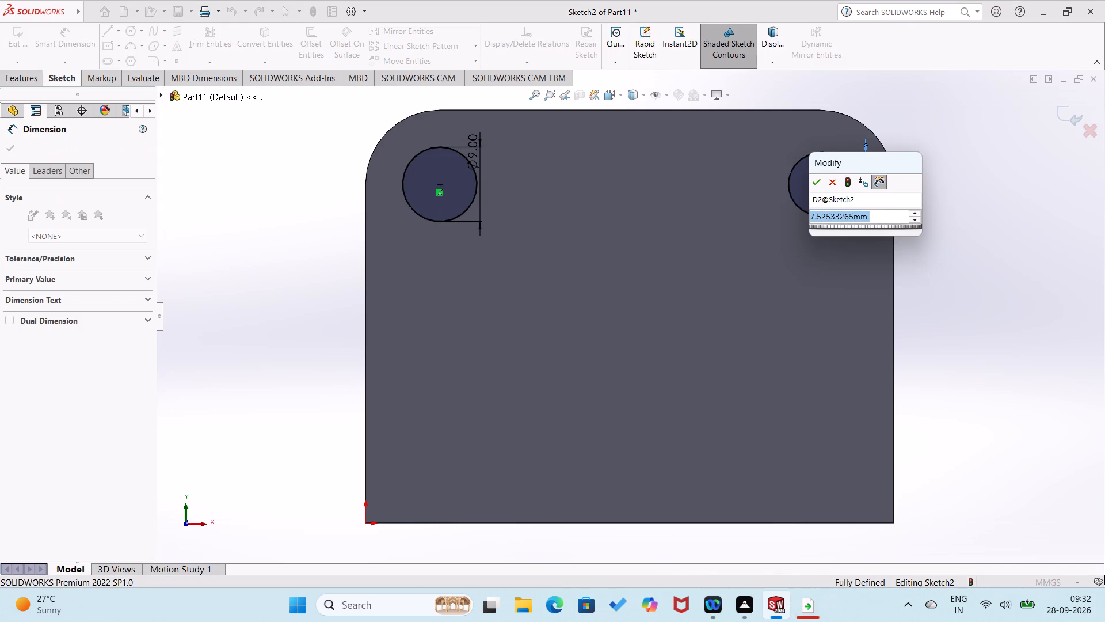
pyautogui.press('9')
pyautogui.press('Return')
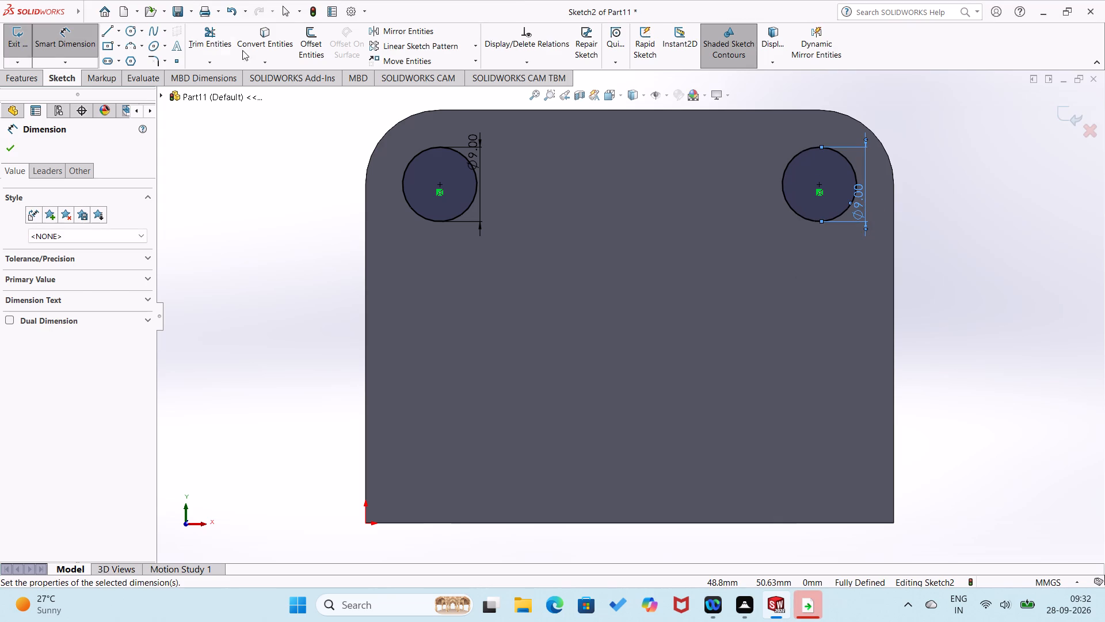
pyautogui.click(228, 469)
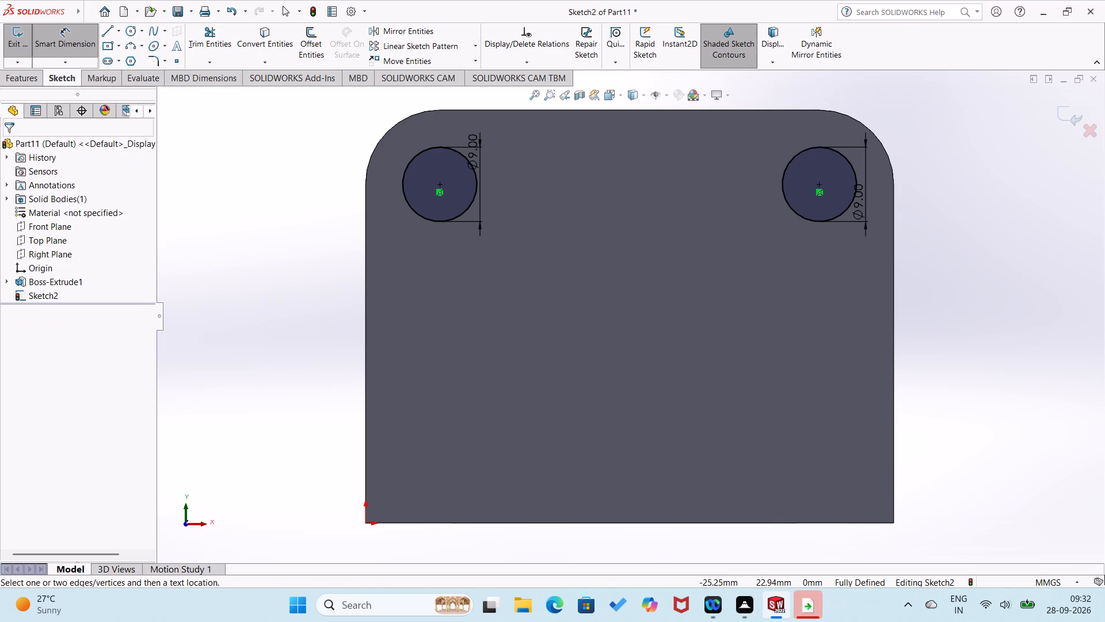
# Cut the two circles into the plate with a blind Extruded Cut 10 mm deep.
pyautogui.click(34, 81)
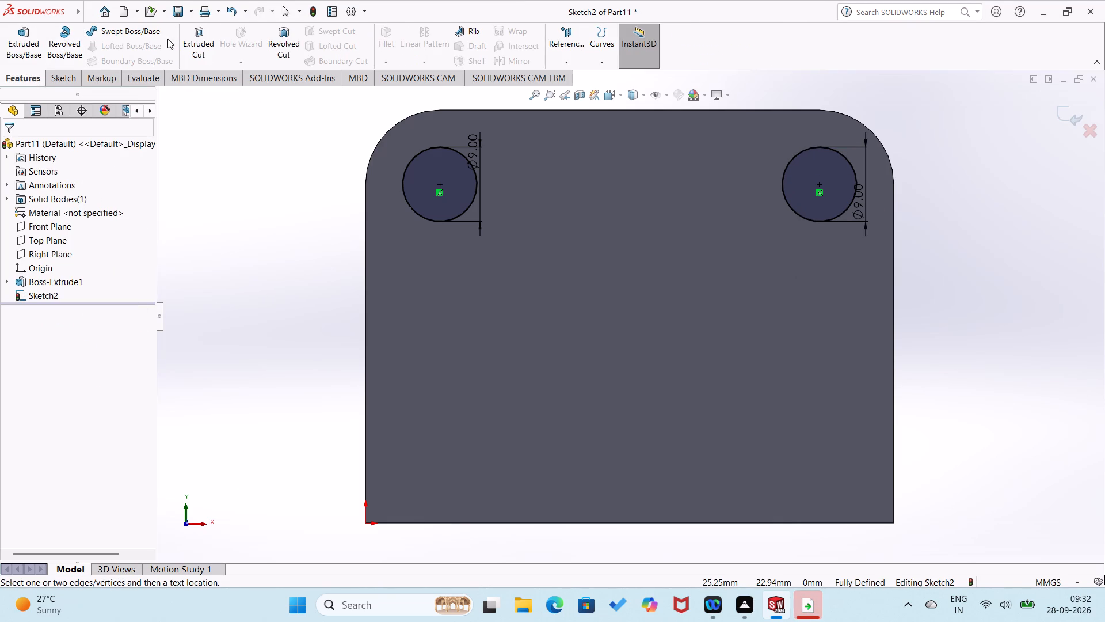
pyautogui.click(193, 44)
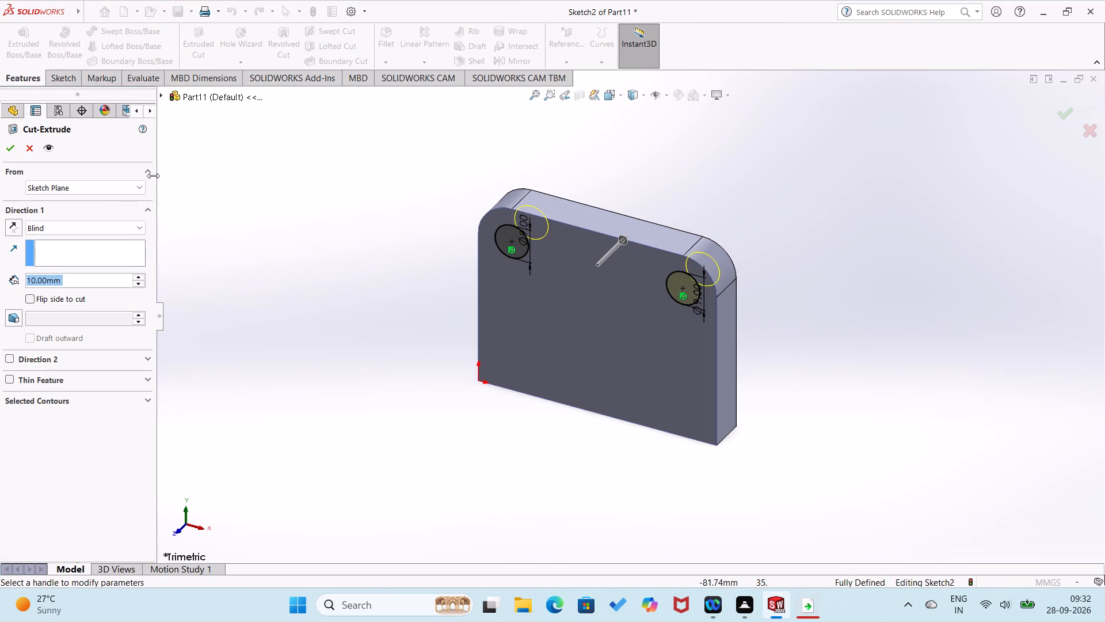
pyautogui.click(16, 150)
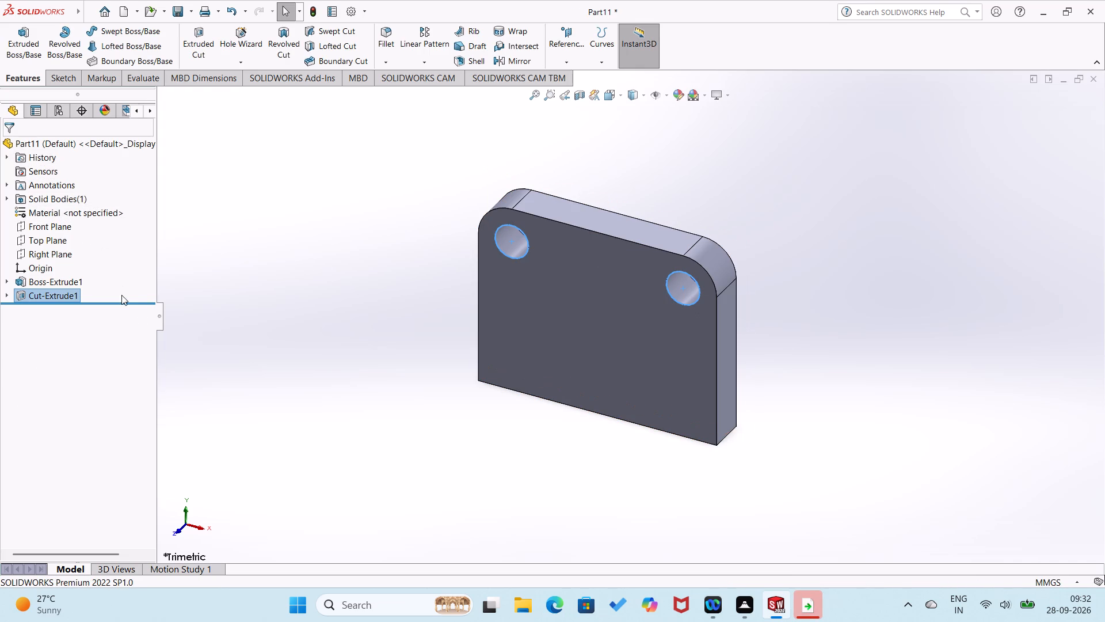
# Start a sketch on the plate's left side face and draw a 34.5 mm baseline from the origin, stepping up about 3 mm and across 15 mm.
pyautogui.moveTo(171, 352); pyautogui.dragTo(253, 449, button='middle')
pyautogui.rightClick(466, 335)
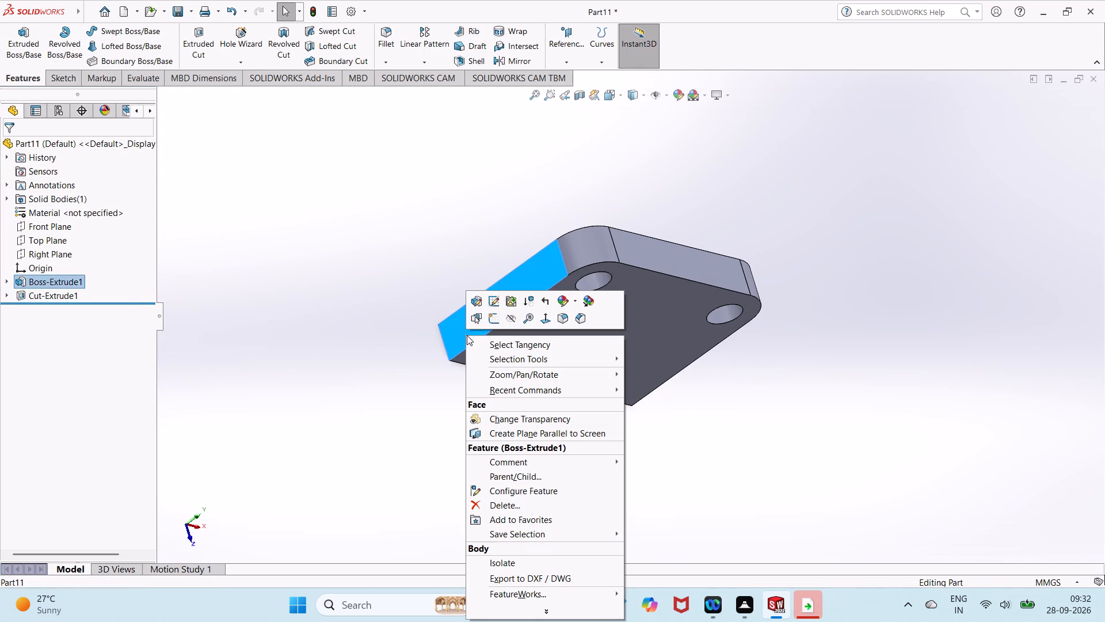
pyautogui.click(488, 323)
pyautogui.moveTo(460, 359); pyautogui.dragTo(353, 390, button='right')
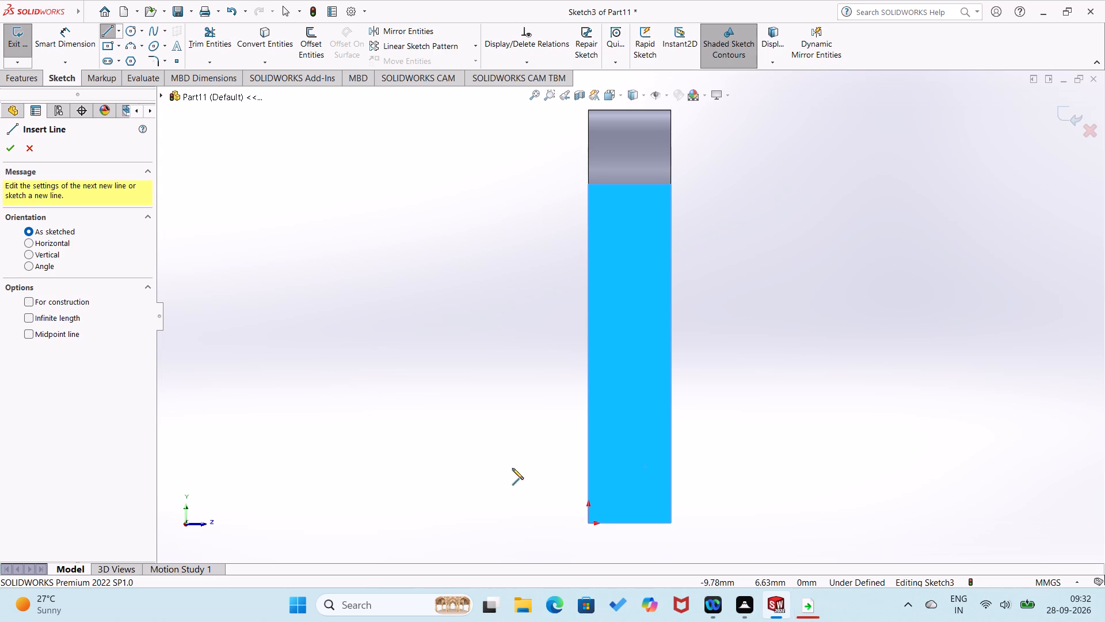
pyautogui.click(588, 526)
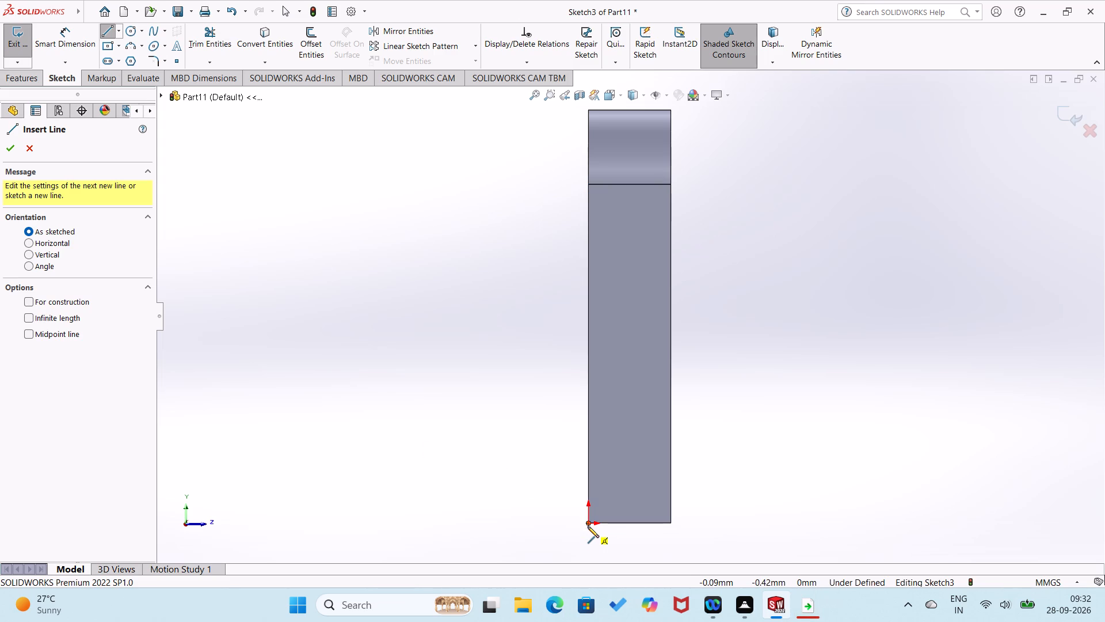
pyautogui.click(873, 523)
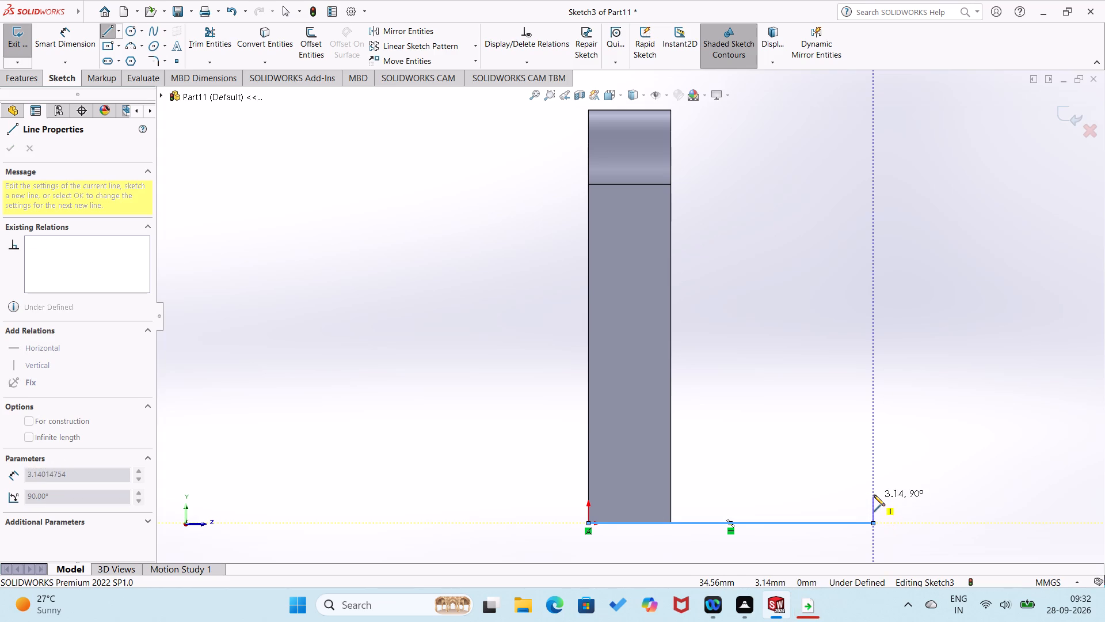
pyautogui.click(874, 495)
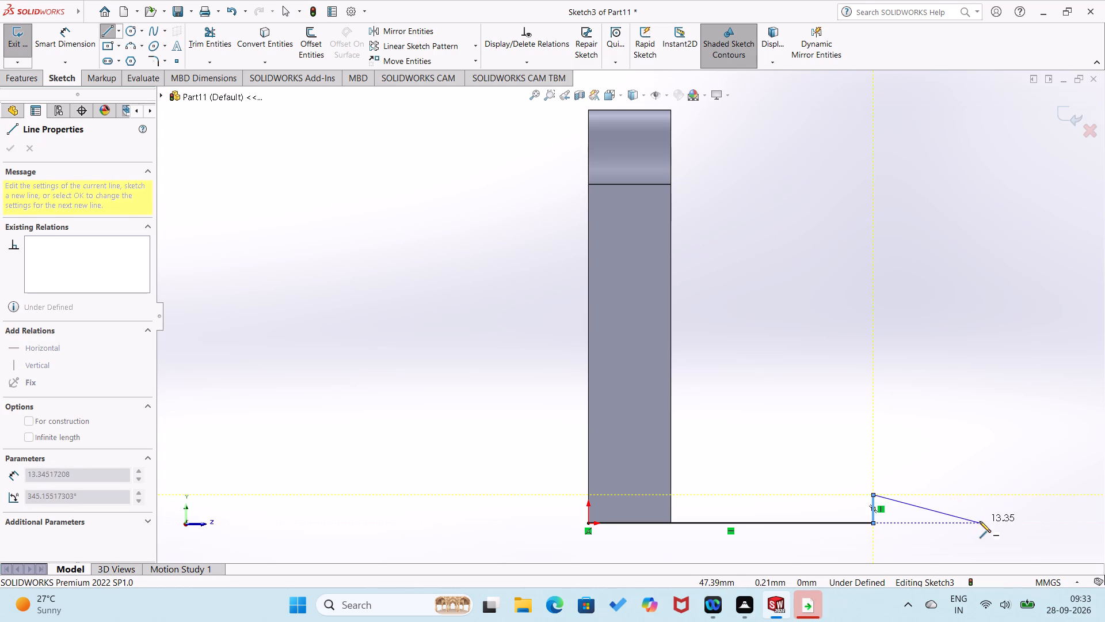
pyautogui.click(997, 495)
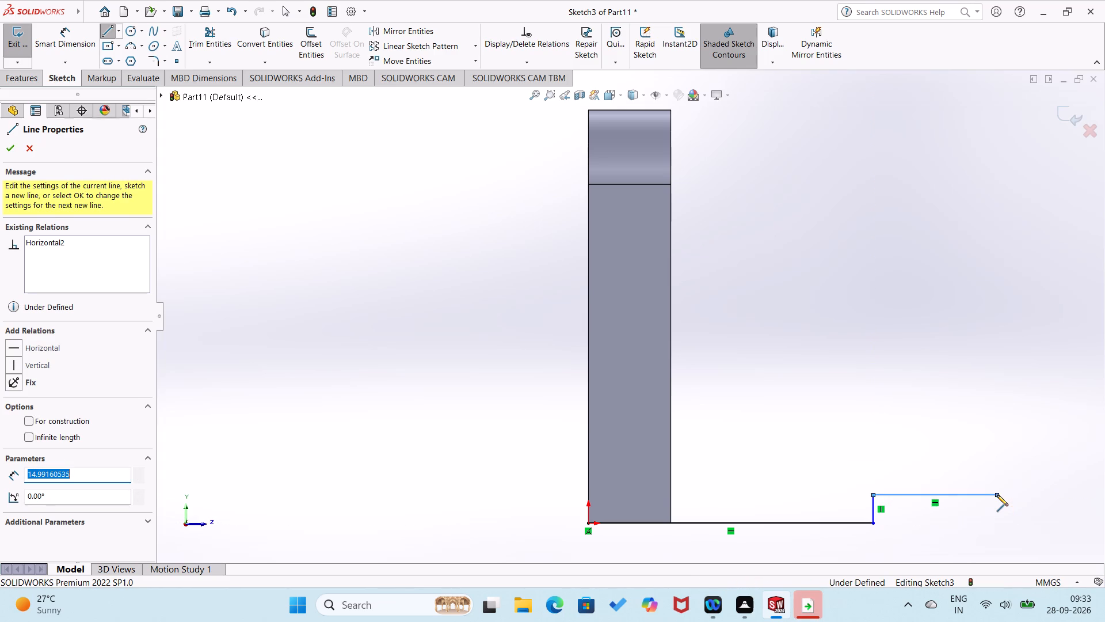
# Continue the profile about 12.9 mm down, shortly across, about 17.7 mm up and back to the plate's rear edge, closing it at the origin.
pyautogui.scroll(1, 997, 495)
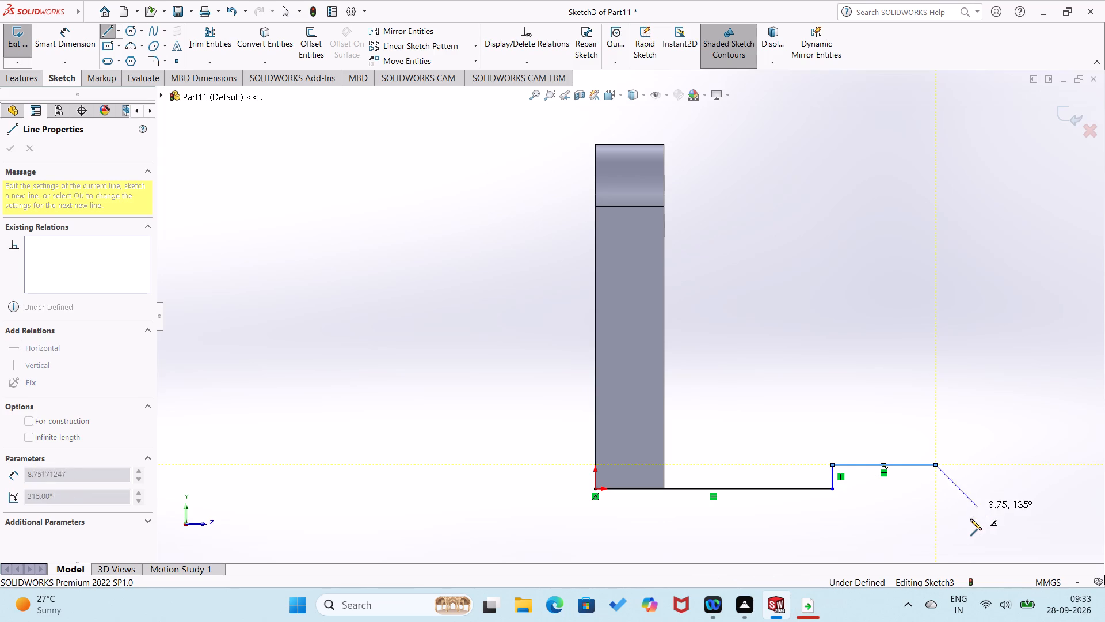
pyautogui.scroll(1, 958, 517)
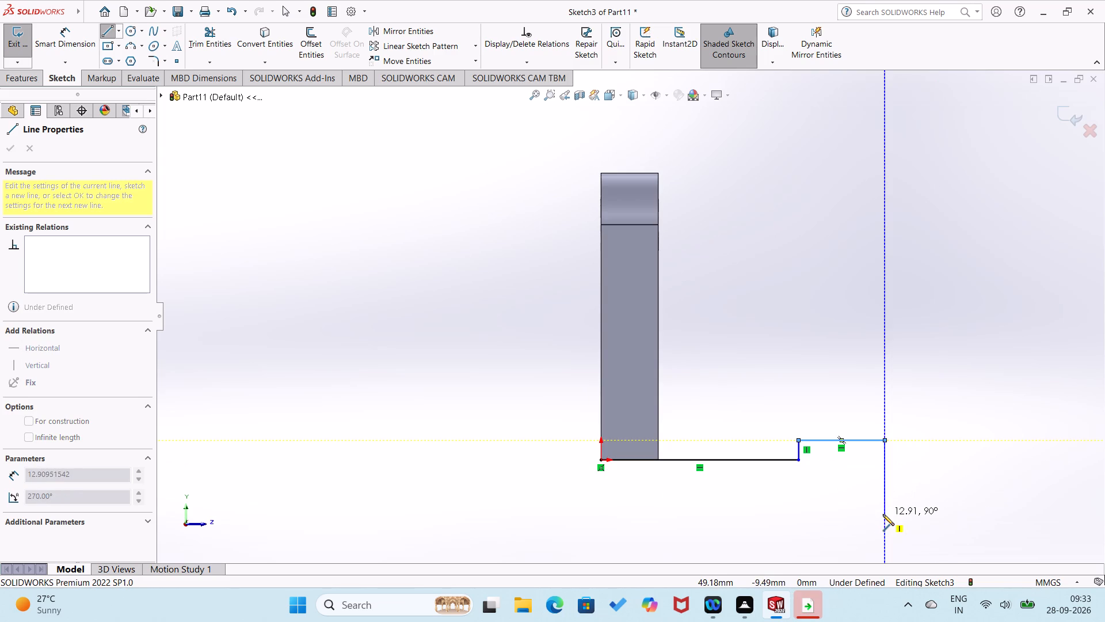
pyautogui.click(883, 515)
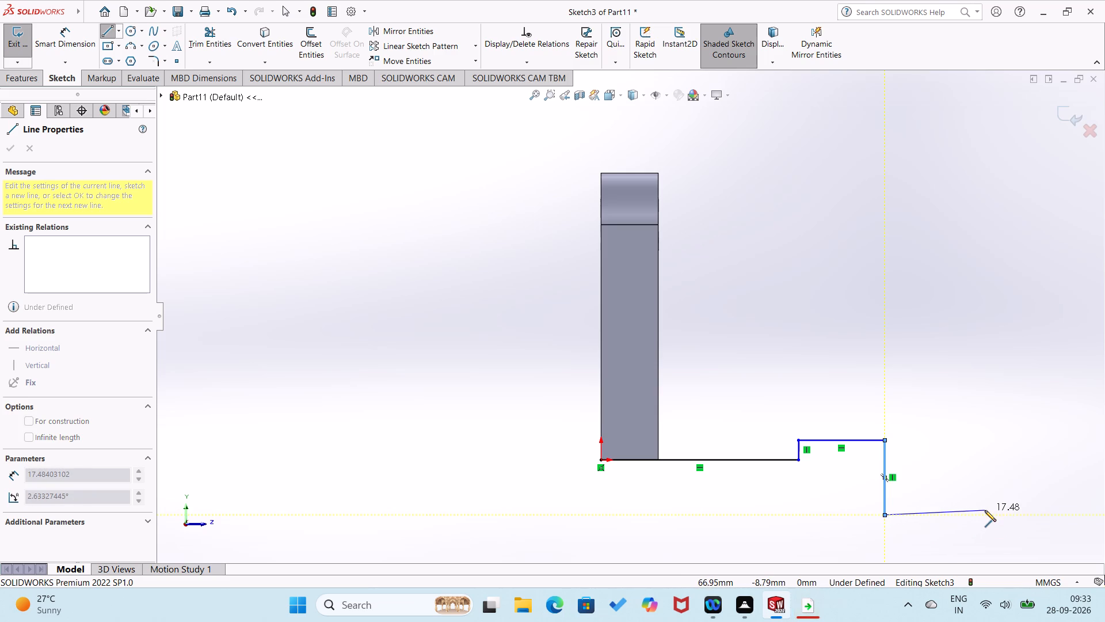
pyautogui.click(925, 515)
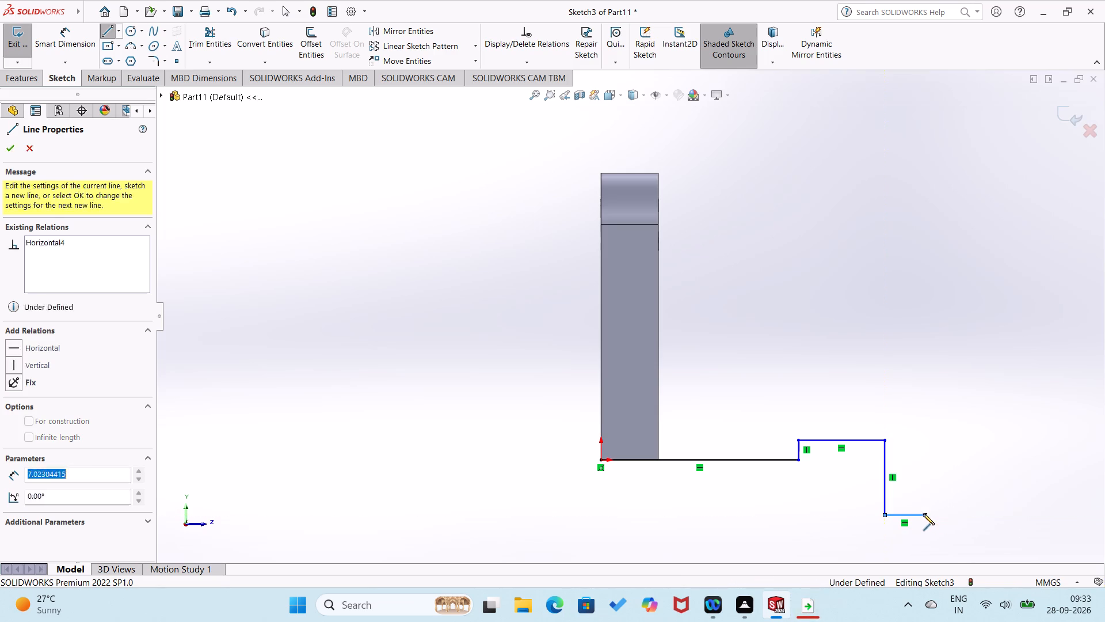
pyautogui.click(924, 414)
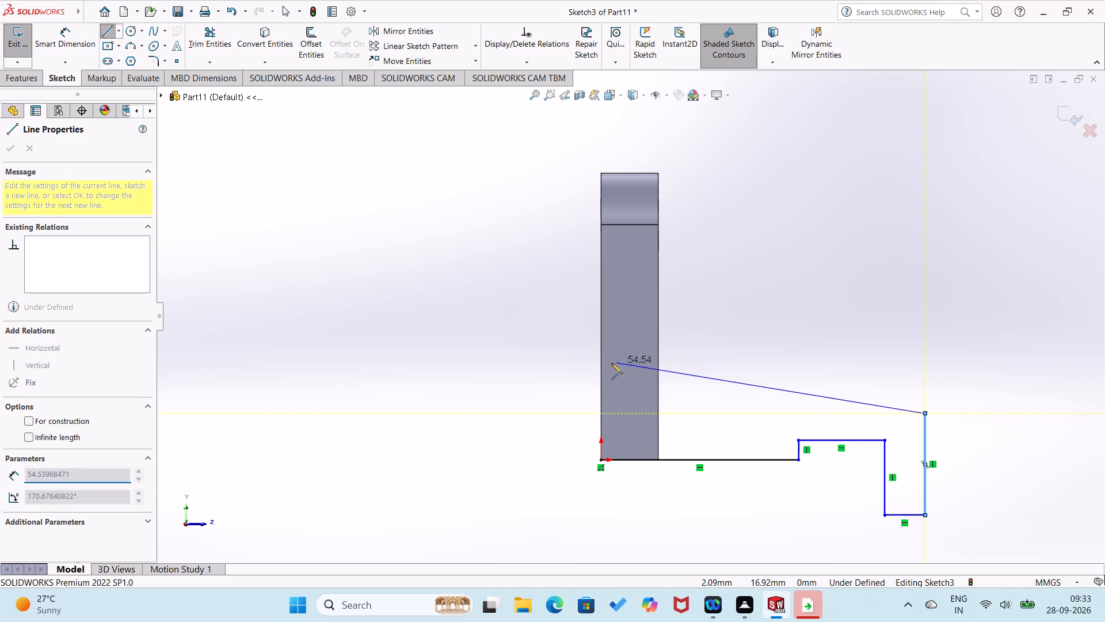
pyautogui.click(600, 415)
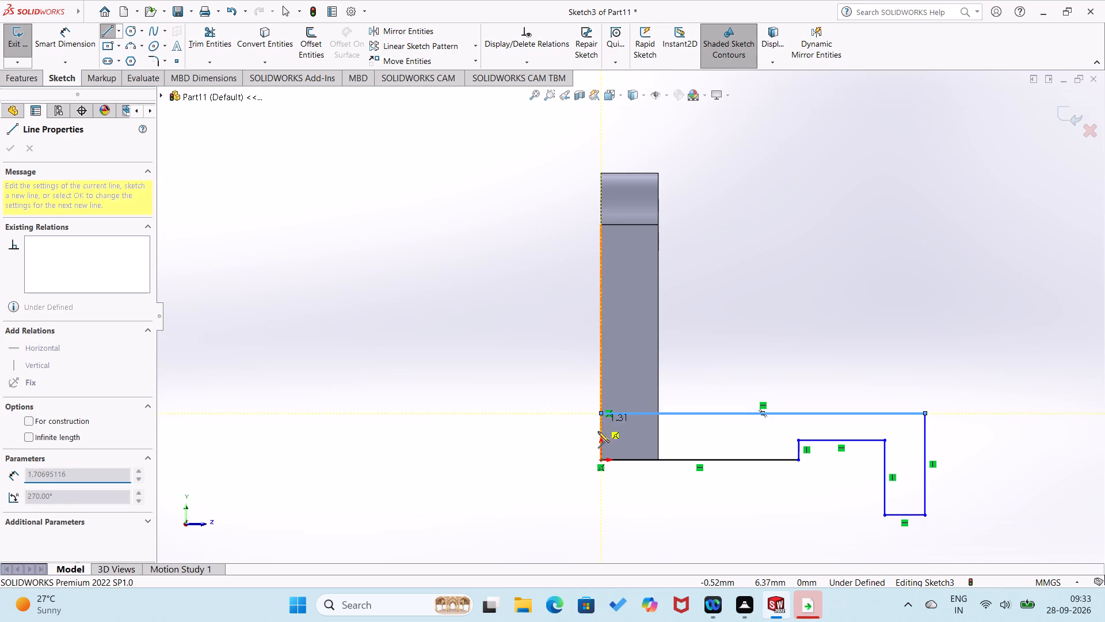
pyautogui.click(600, 458)
# Dimension the profile's bottom line from the origin as 39 mm.
pyautogui.moveTo(722, 531); pyautogui.dragTo(763, 407, button='right')
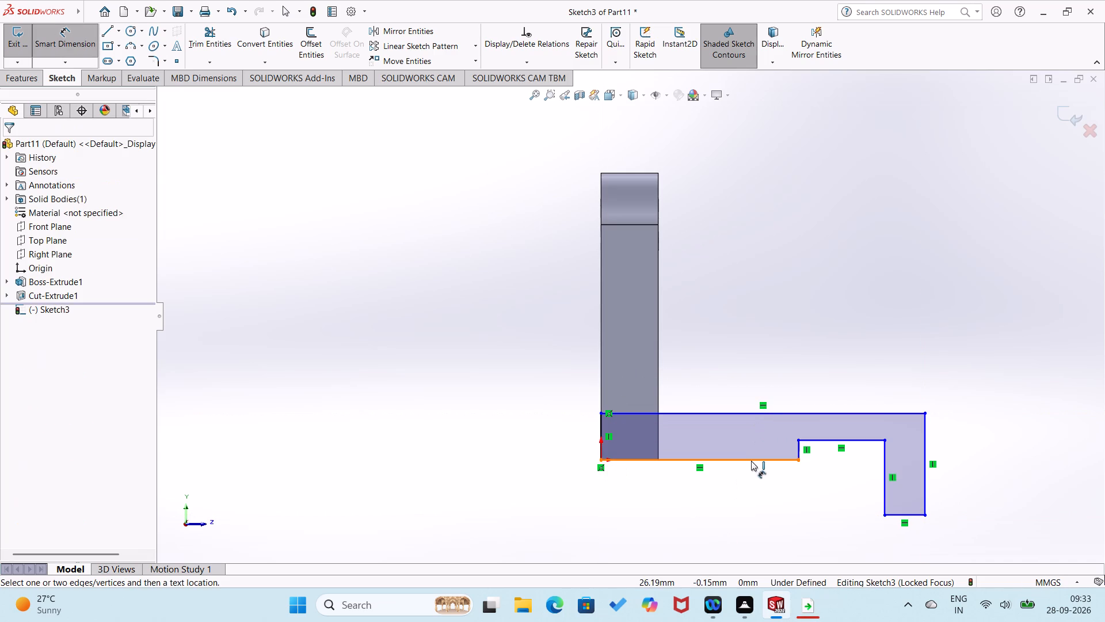
pyautogui.click(757, 459)
pyautogui.click(737, 490)
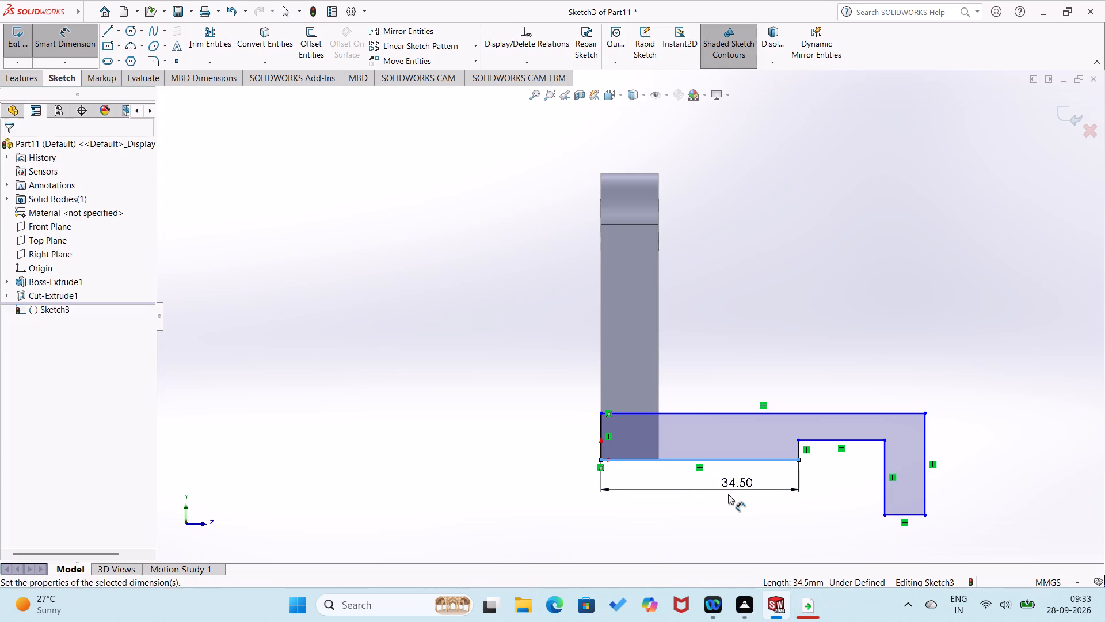
pyautogui.write('39+')
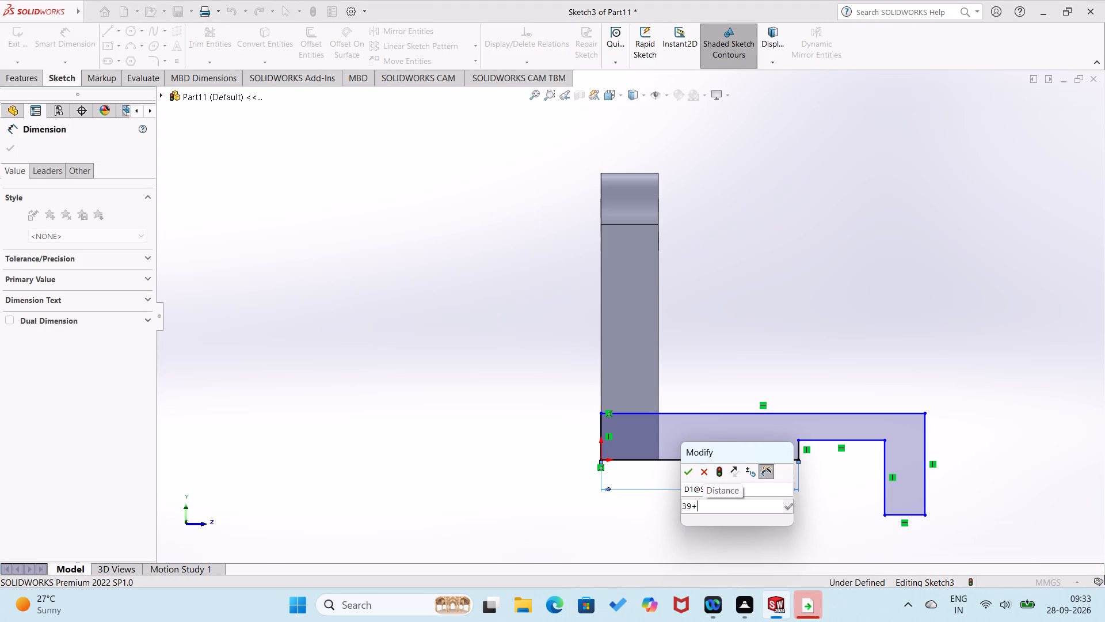
pyautogui.press('BackSpace')
pyautogui.press('Return')
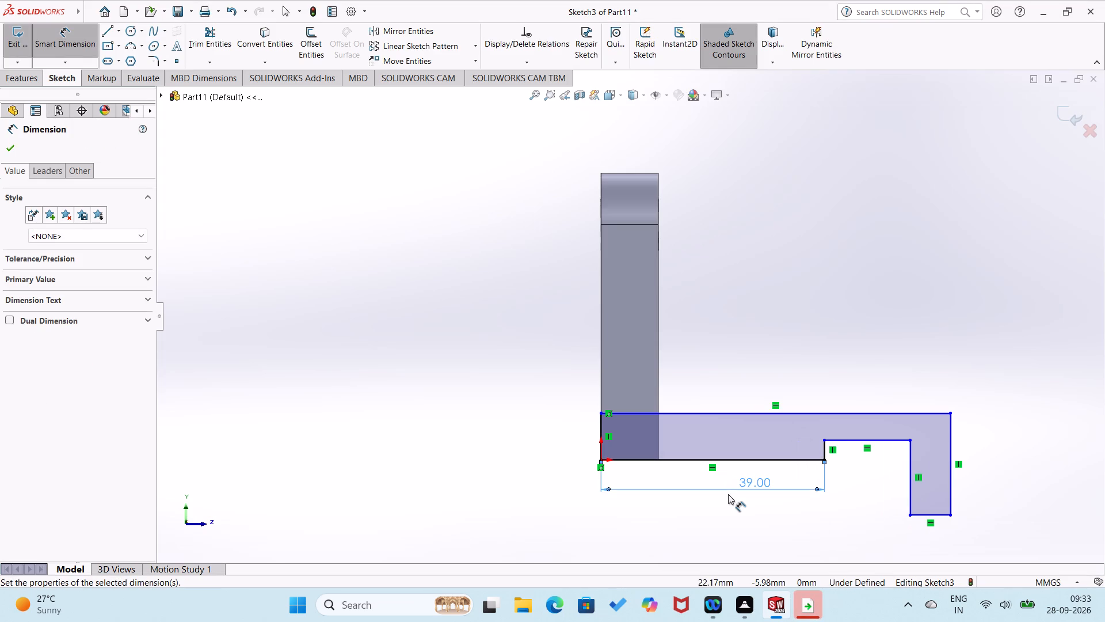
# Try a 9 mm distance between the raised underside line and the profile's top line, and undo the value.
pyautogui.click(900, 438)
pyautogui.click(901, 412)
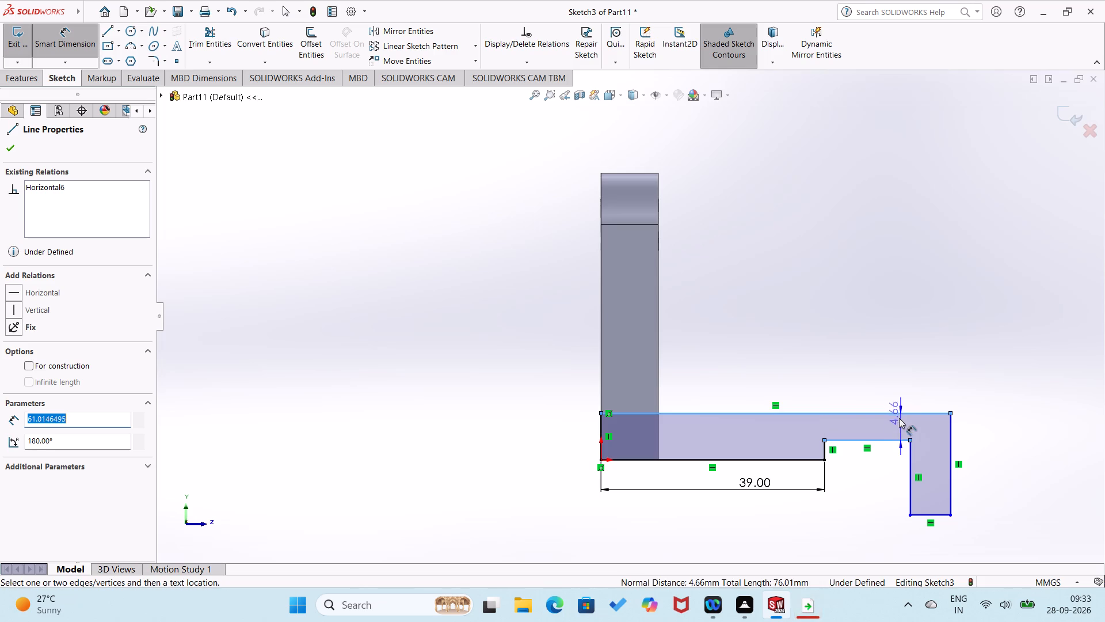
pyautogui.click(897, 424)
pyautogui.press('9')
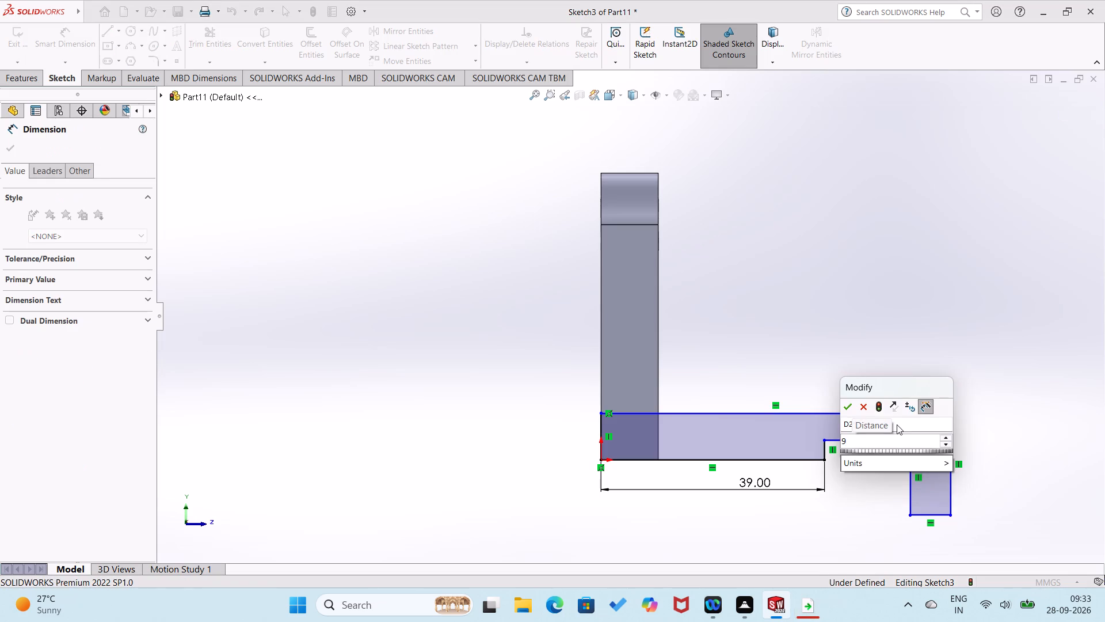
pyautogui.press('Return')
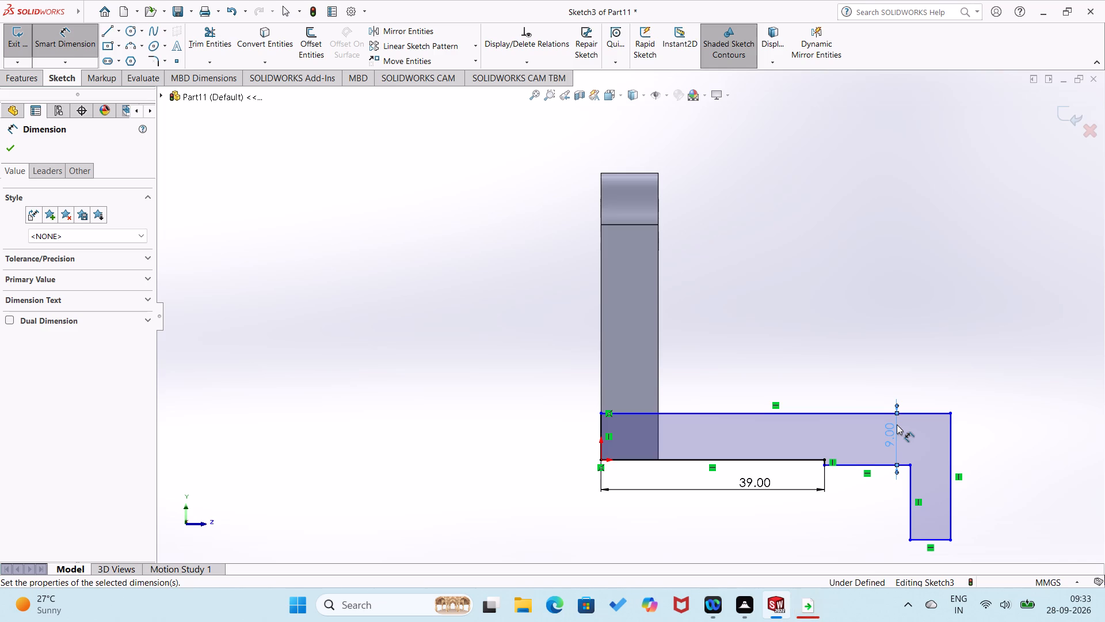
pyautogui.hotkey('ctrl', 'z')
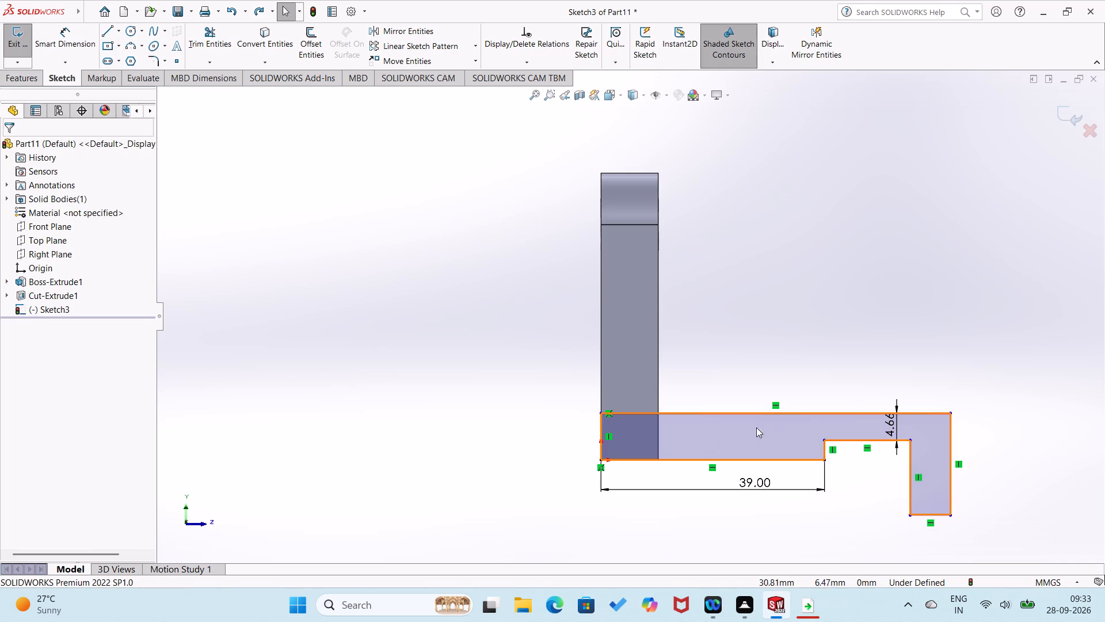
# Delete the short vertical line closing the profile at the plate's rear edge.
pyautogui.click(601, 430)
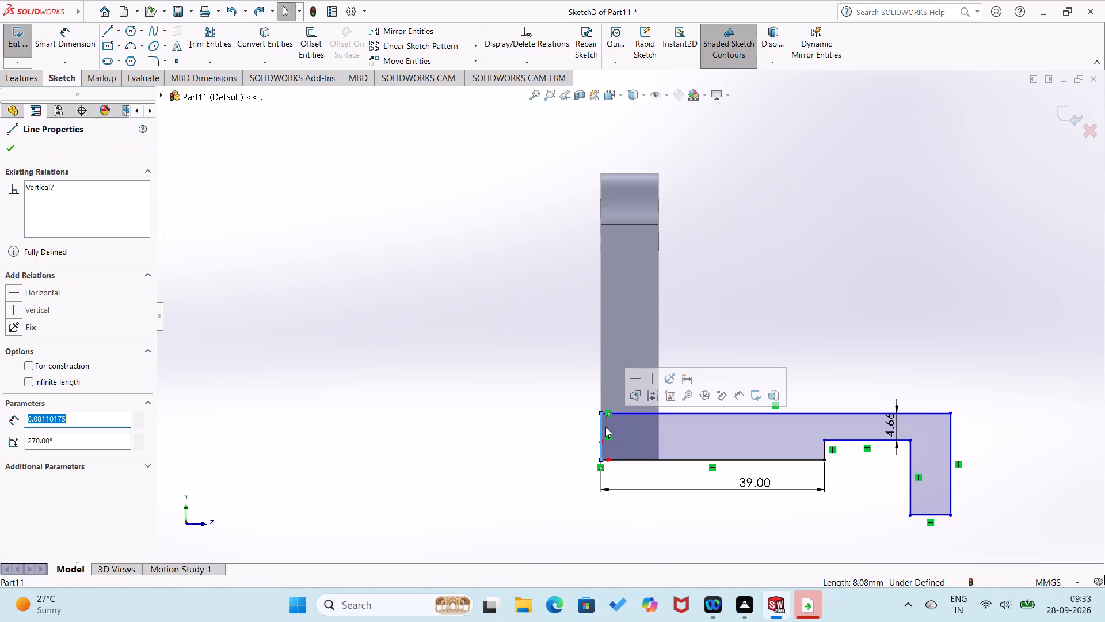
pyautogui.press('Delete')
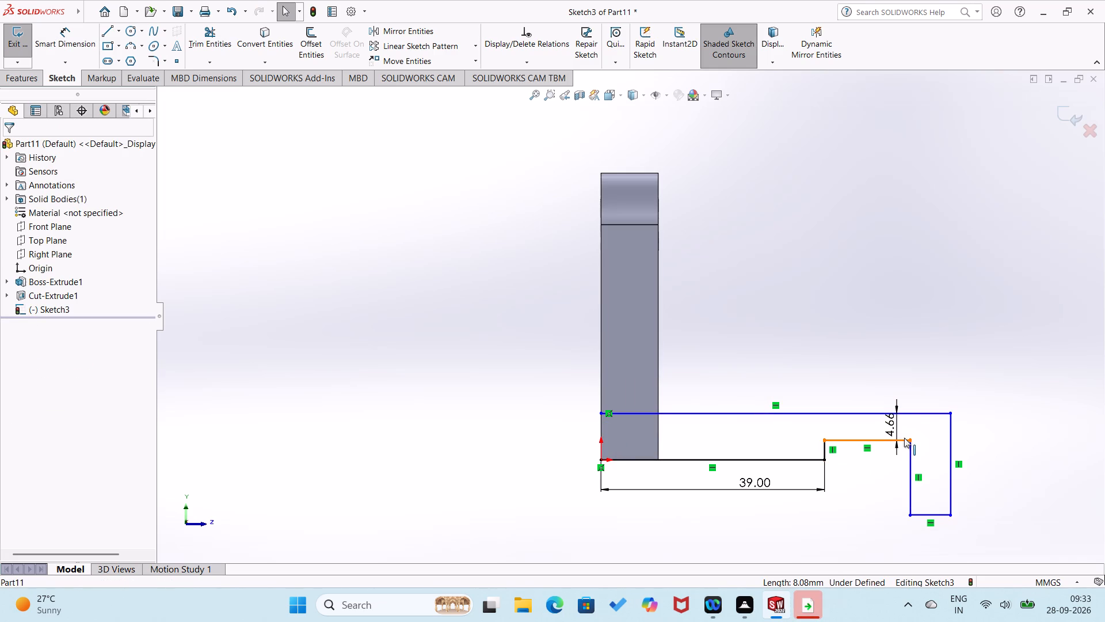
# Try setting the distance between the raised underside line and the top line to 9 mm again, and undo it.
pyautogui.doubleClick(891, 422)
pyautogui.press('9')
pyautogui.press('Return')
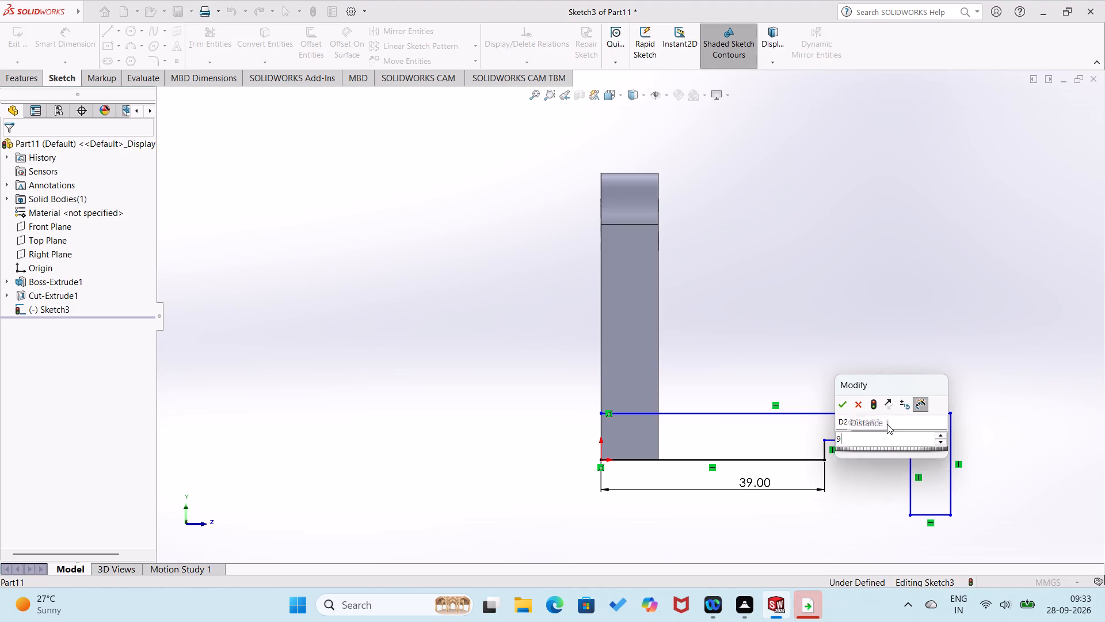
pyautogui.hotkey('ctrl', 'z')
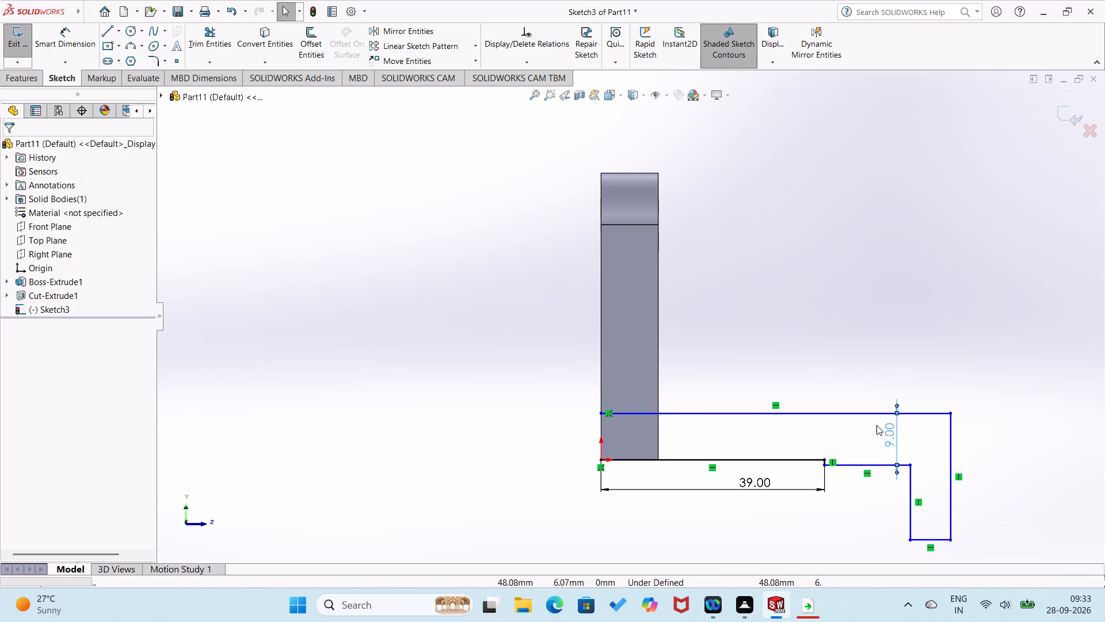
# Delete the profile's long horizontal top line.
pyautogui.click(783, 412)
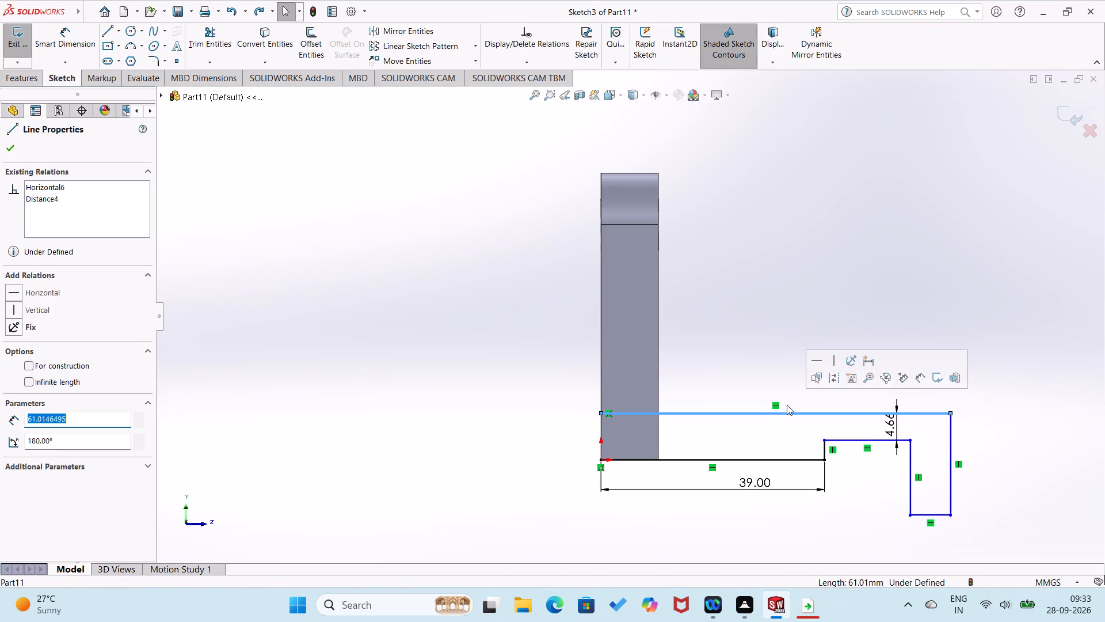
pyautogui.press('Home')
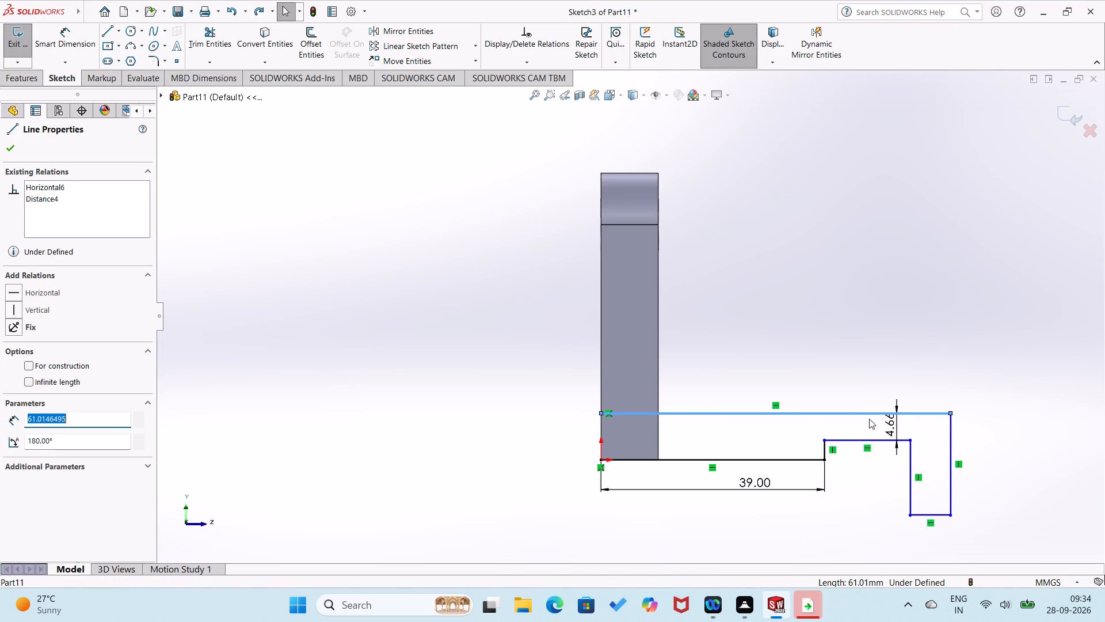
pyautogui.press('Delete')
# Draw a vertical line upward from the raised underside line and dimension its length as 9 mm.
pyautogui.moveTo(902, 439); pyautogui.dragTo(928, 348, button='right')
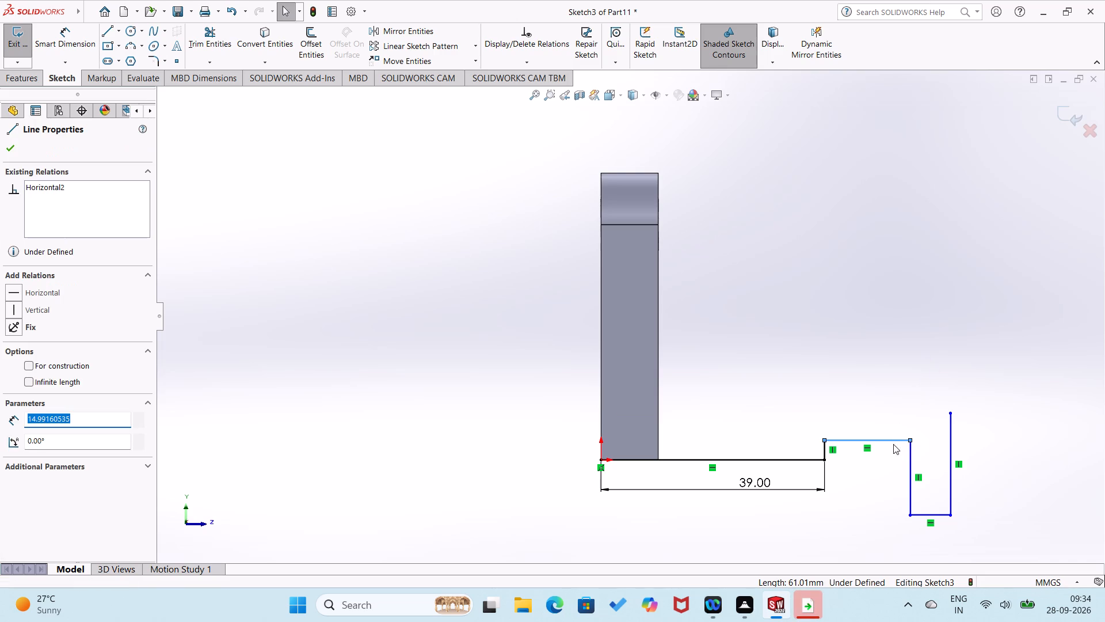
pyautogui.moveTo(918, 404); pyautogui.dragTo(835, 392, button='right')
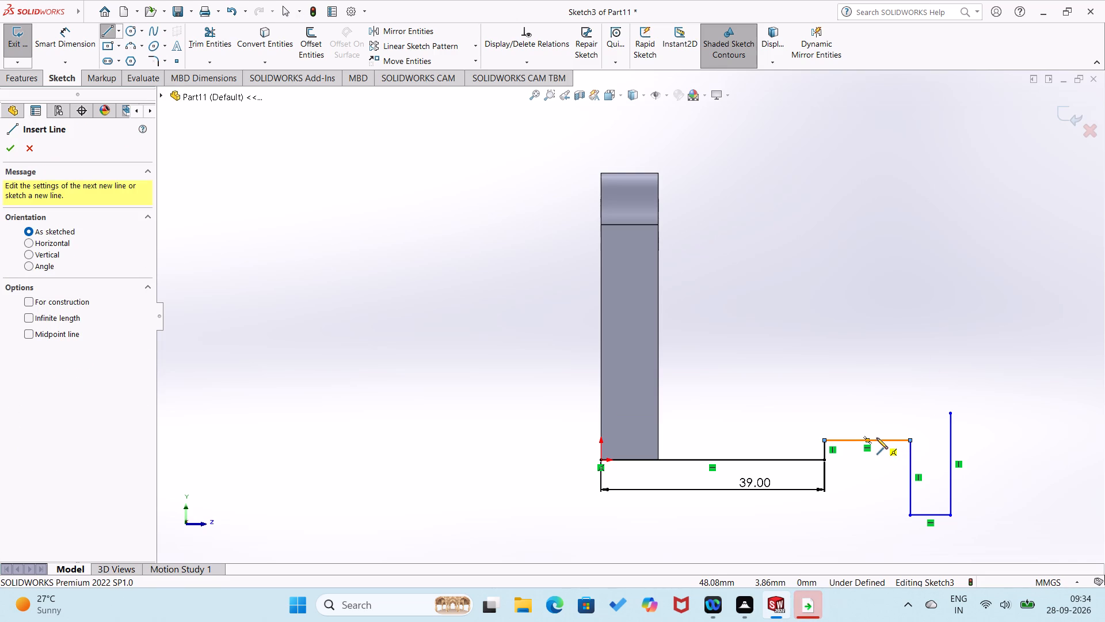
pyautogui.click(876, 438)
pyautogui.click(875, 400)
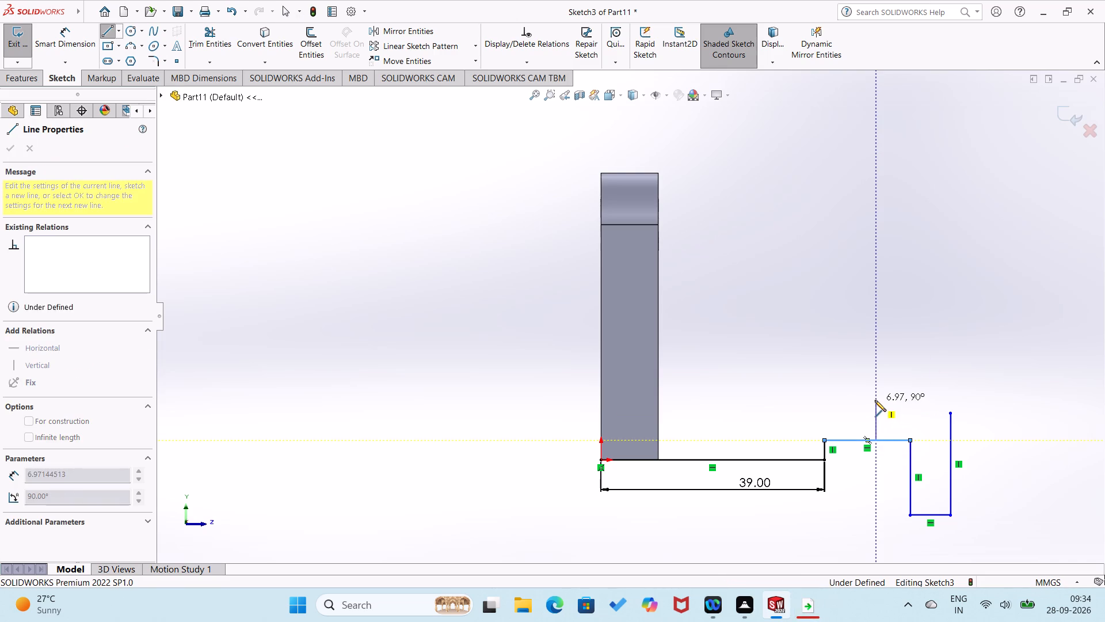
pyautogui.moveTo(896, 419); pyautogui.dragTo(930, 359, button='right')
pyautogui.click(875, 428)
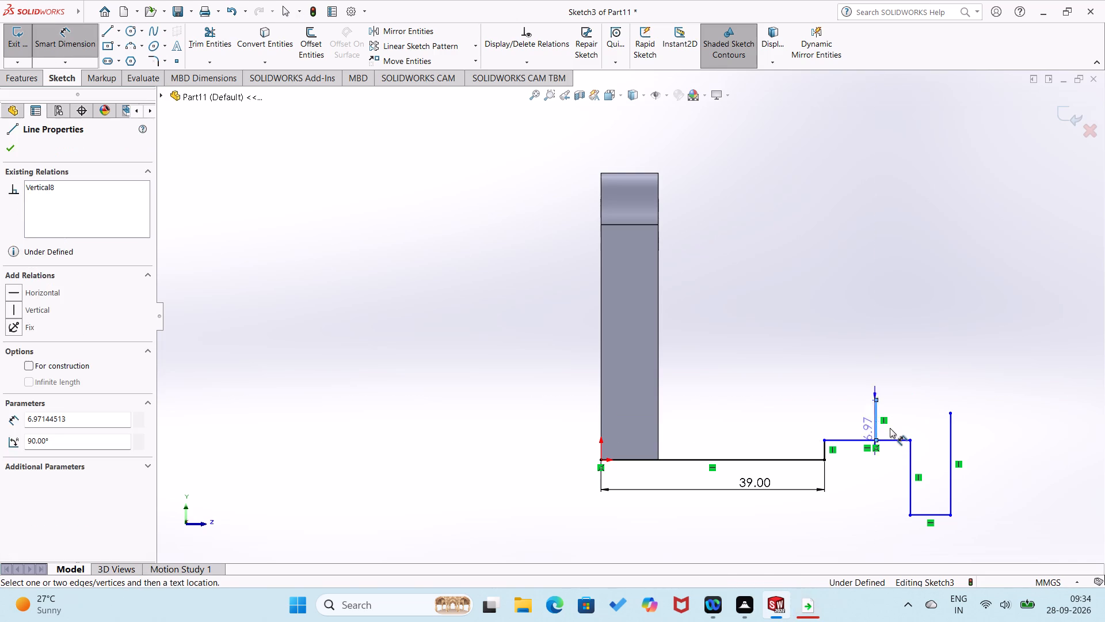
pyautogui.click(891, 428)
pyautogui.press('9')
pyautogui.press('Return')
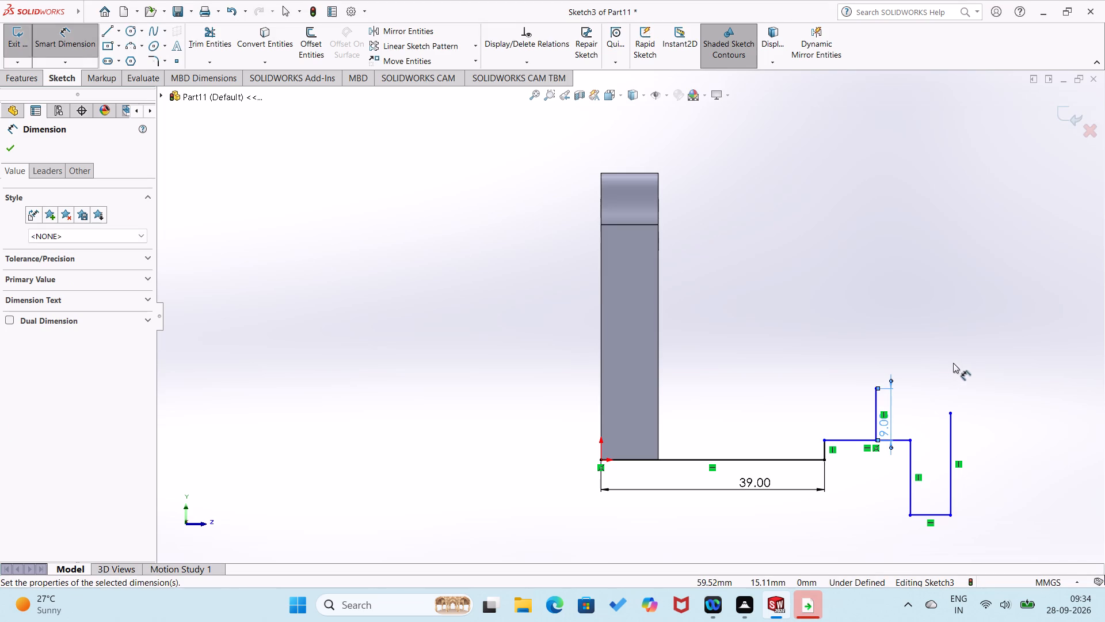
# Draw a horizontal top line about 61 mm long from the plate's rear edge, level with the 9 mm line's upper end, to above the outer vertical line.
pyautogui.moveTo(953, 363); pyautogui.dragTo(900, 388, button='right')
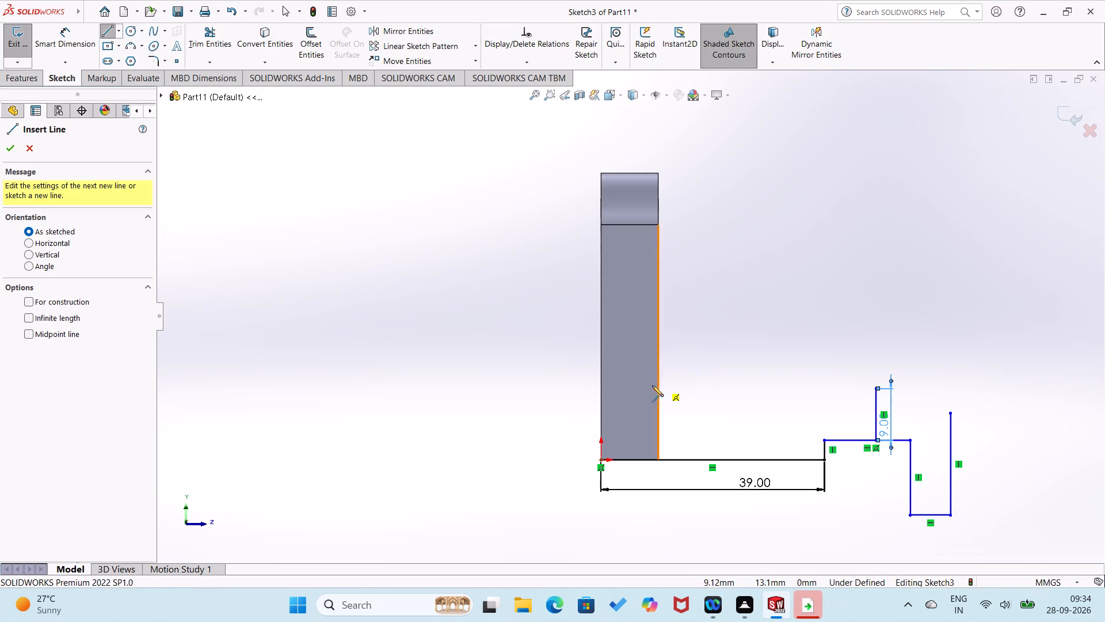
pyautogui.click(600, 388)
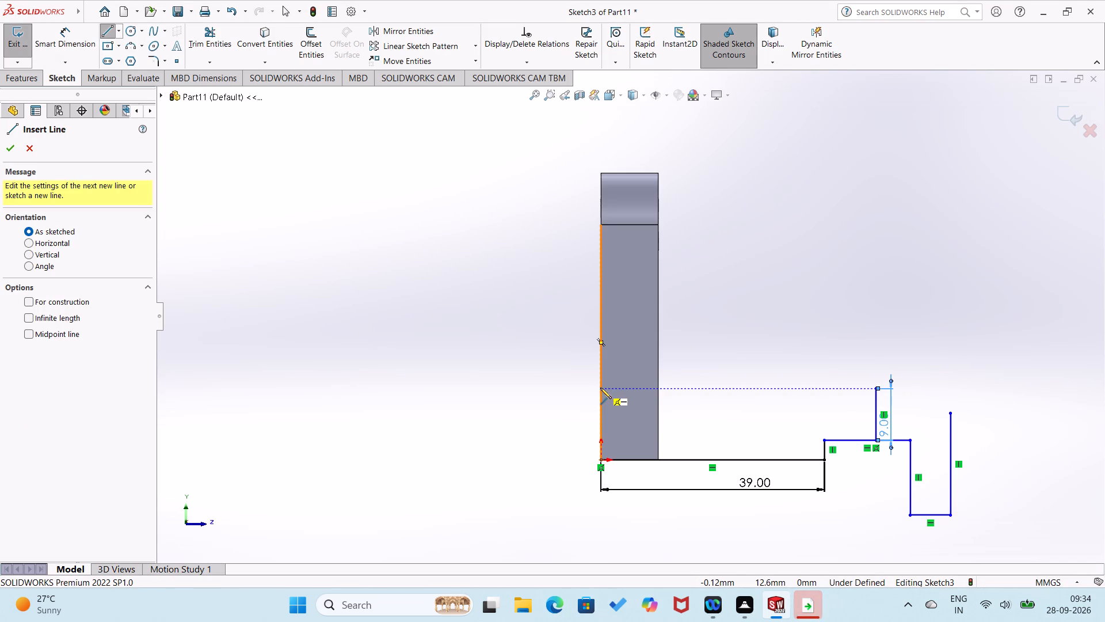
pyautogui.click(949, 387)
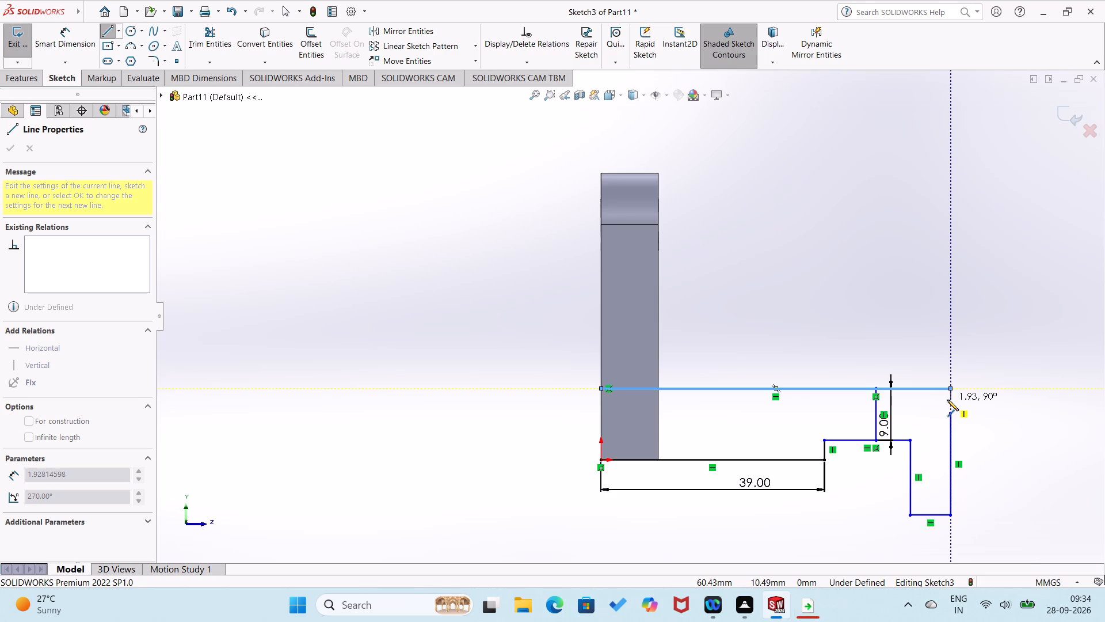
# End the line chain and delete the profile's short outer vertical line.
pyautogui.moveTo(947, 400); pyautogui.dragTo(974, 308, button='right')
pyautogui.click(951, 465)
pyautogui.press('Home')
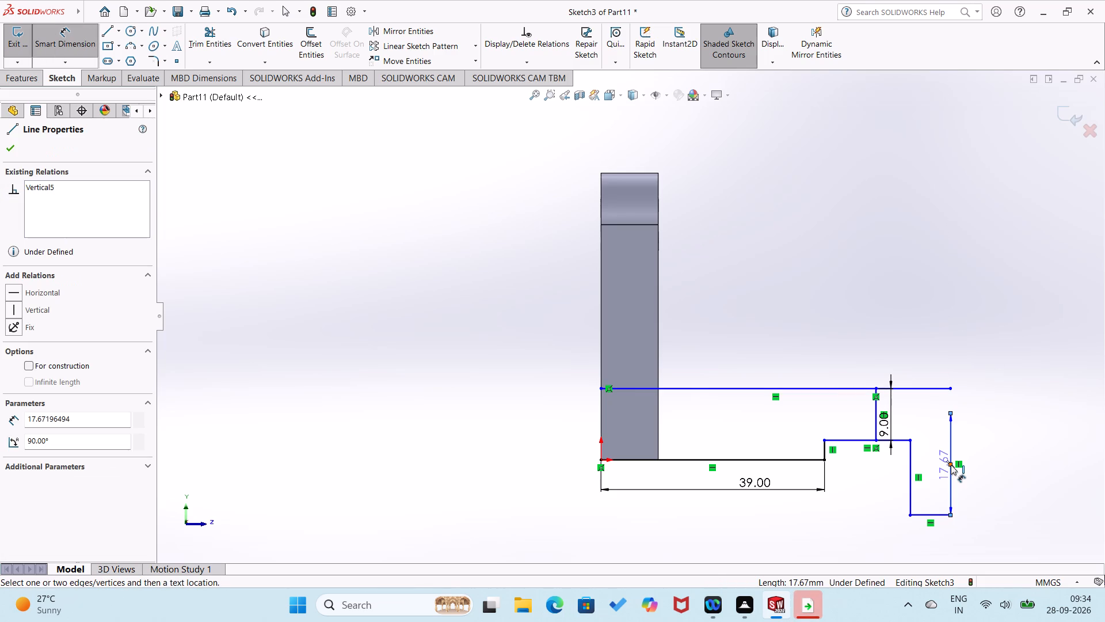
pyautogui.press('Delete')
# Close the profile with an outer vertical line about 22 mm long and a vertical line along the plate's rear edge down to the origin.
pyautogui.moveTo(1005, 446); pyautogui.dragTo(933, 462, button='right')
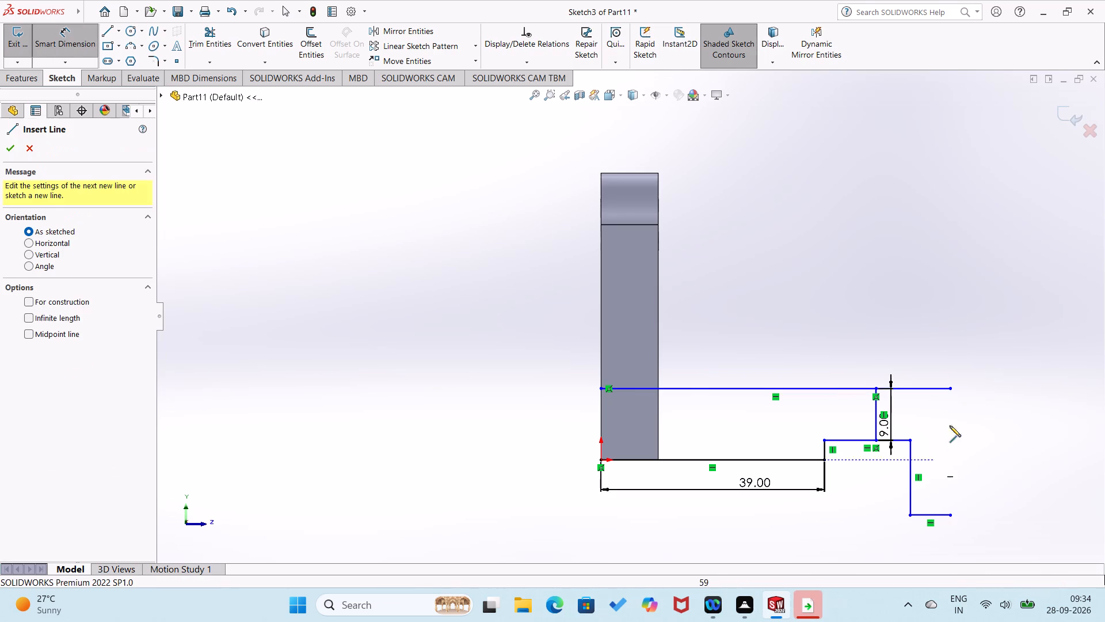
pyautogui.click(949, 390)
pyautogui.click(951, 515)
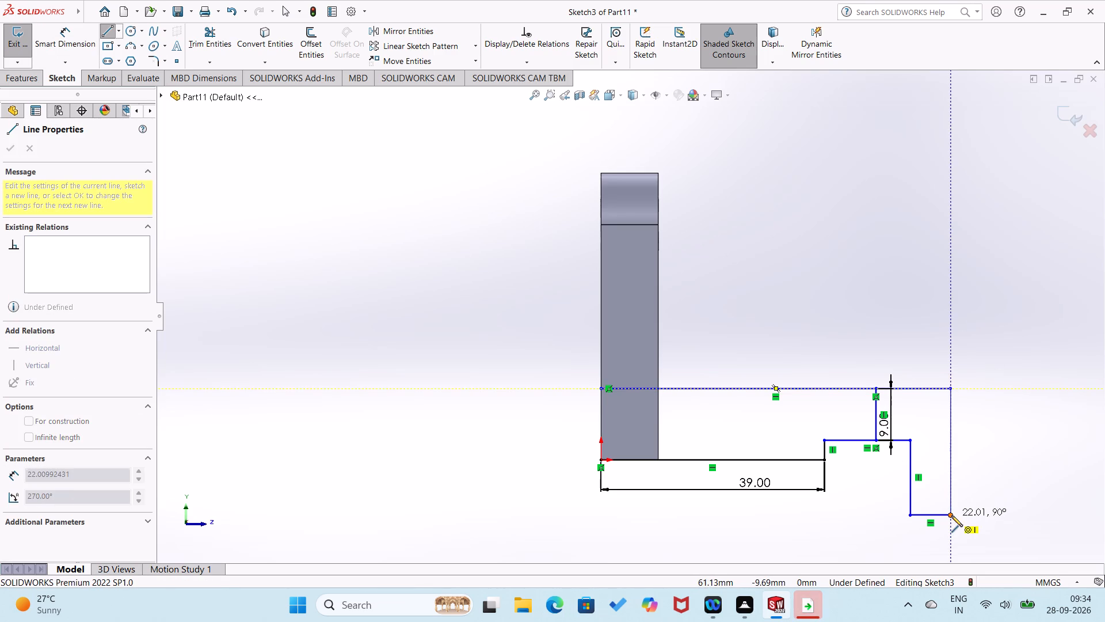
pyautogui.moveTo(996, 486); pyautogui.dragTo(1005, 374, button='right')
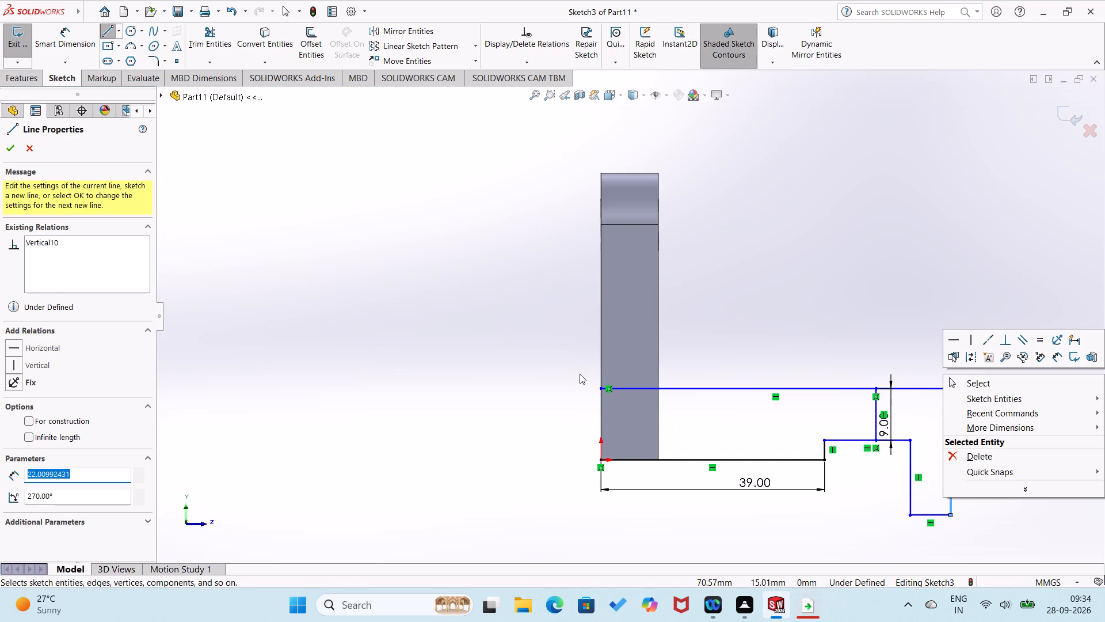
pyautogui.moveTo(542, 370); pyautogui.dragTo(573, 321, button='right')
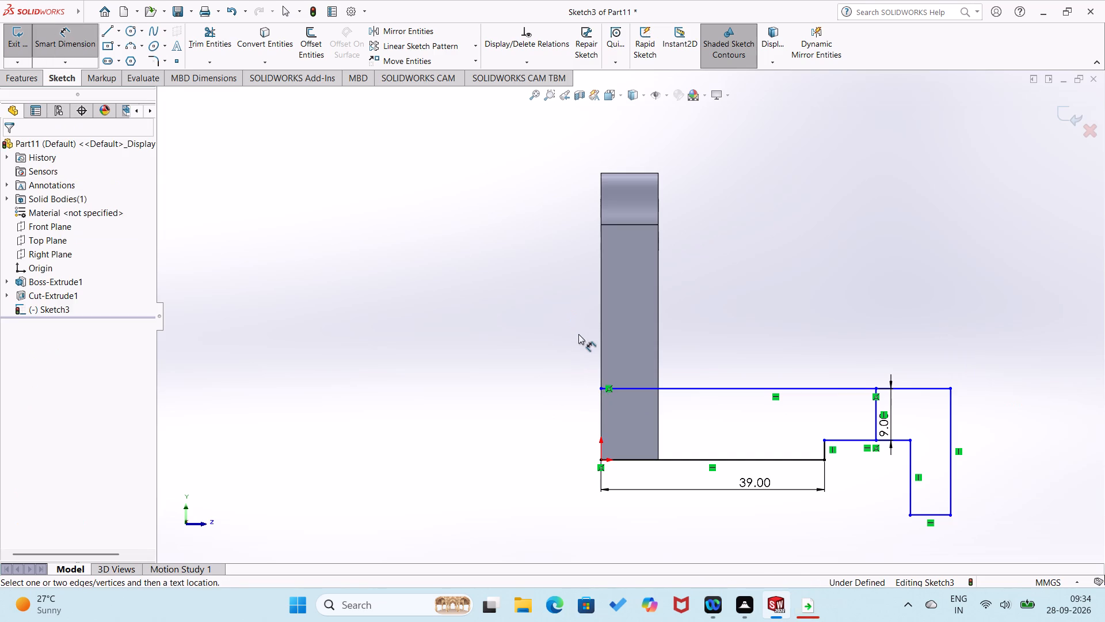
pyautogui.moveTo(574, 339); pyautogui.dragTo(482, 400, button='right')
pyautogui.click(601, 389)
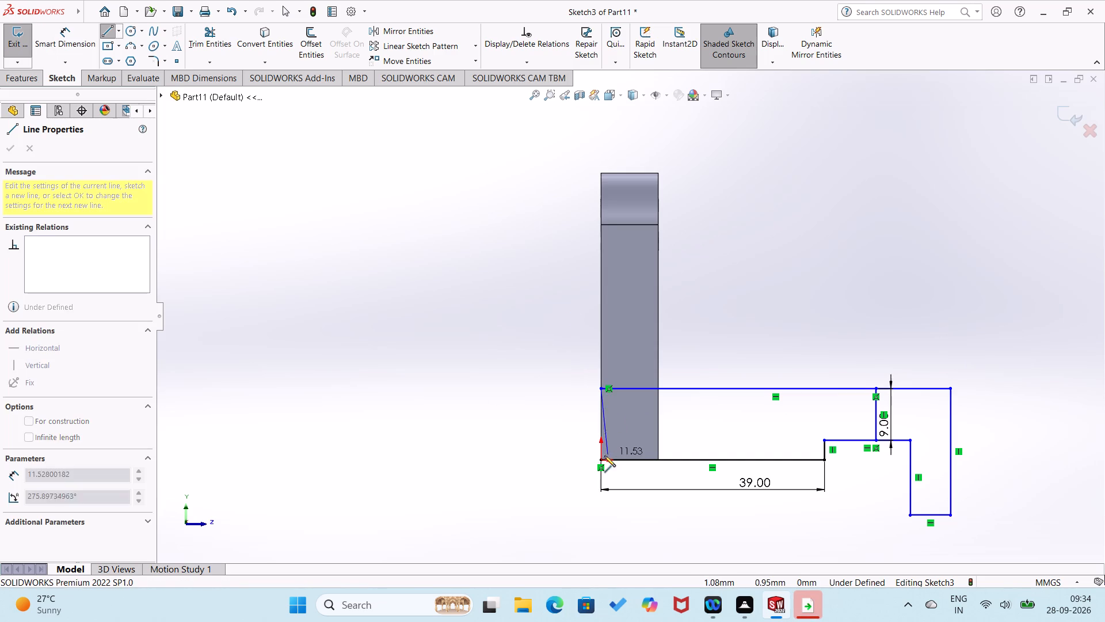
pyautogui.click(600, 458)
pyautogui.moveTo(521, 466); pyautogui.dragTo(589, 346, button='right')
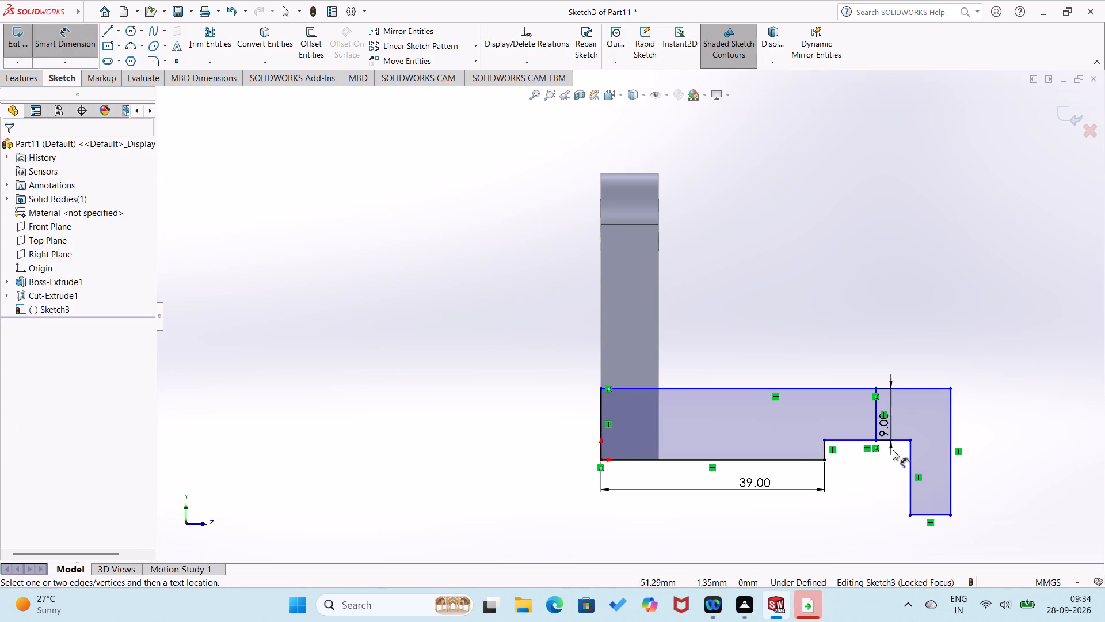
# Delete the 9 mm length dimension and the vertical helper line above the raised underside line.
pyautogui.click(875, 423)
pyautogui.press('Home')
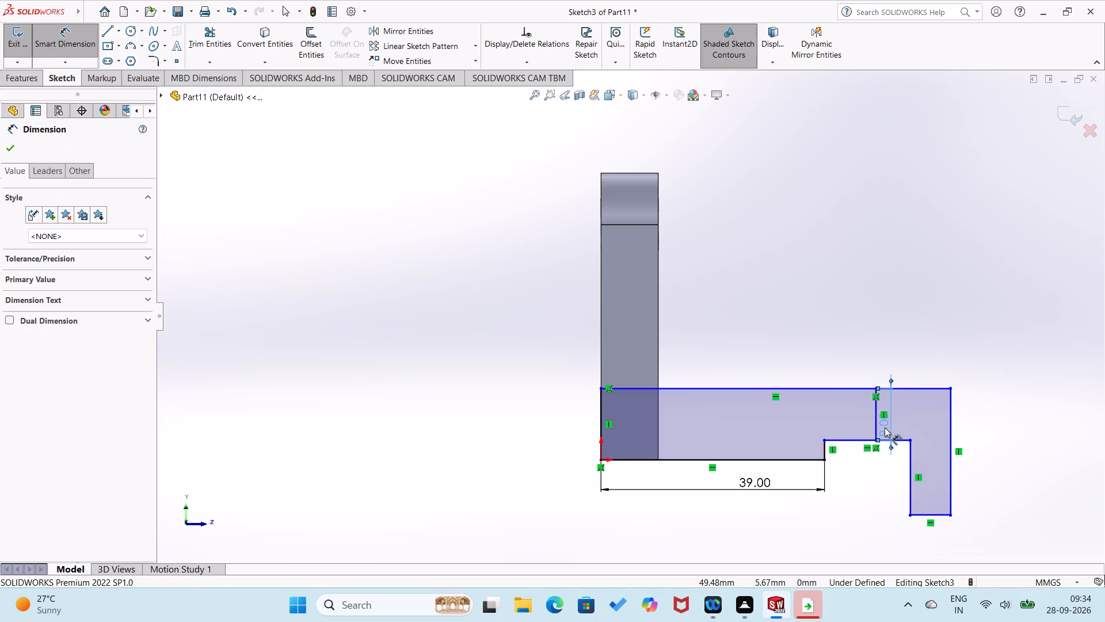
pyautogui.press('Delete')
pyautogui.click(872, 430)
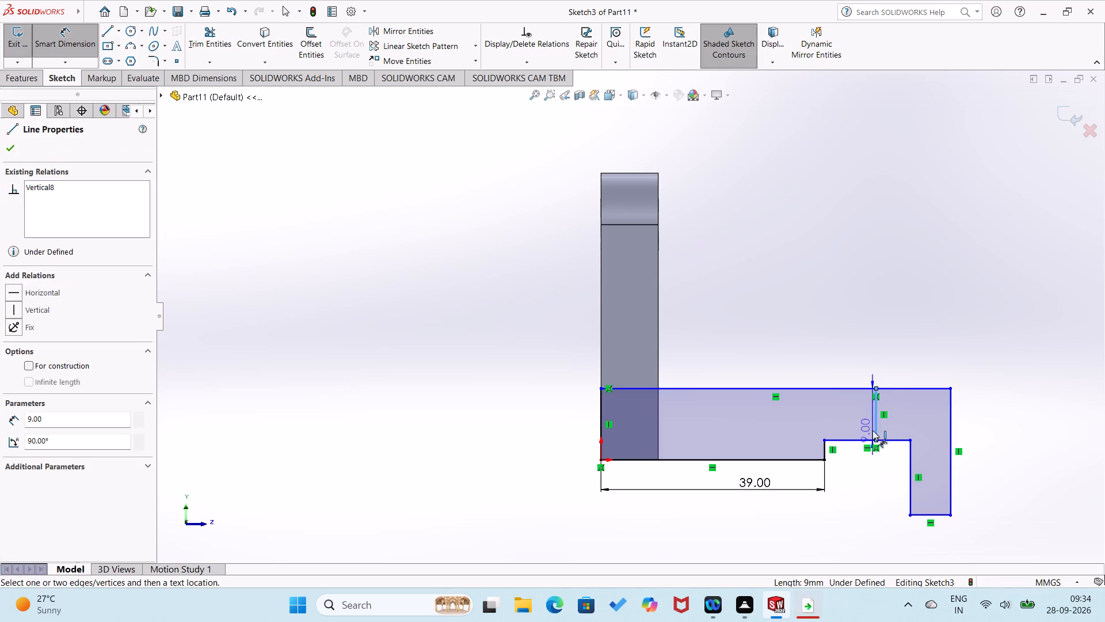
pyautogui.press('Delete')
pyautogui.moveTo(869, 502); pyautogui.dragTo(907, 434, button='right')
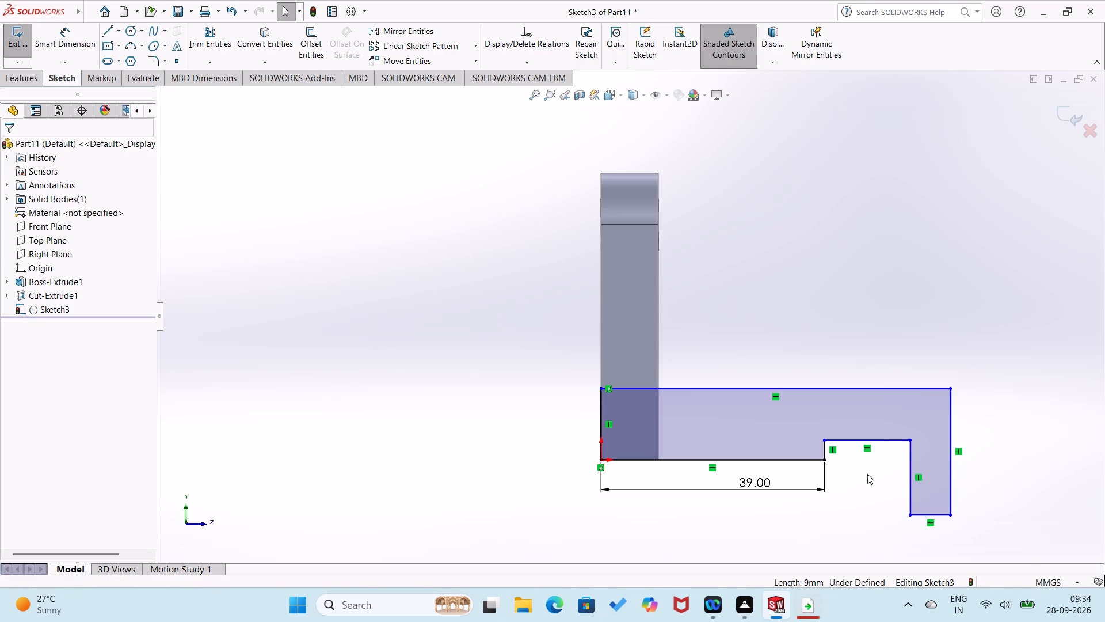
# Dimension the distance between the raised underside line and the top line as 9 mm.
pyautogui.moveTo(864, 477); pyautogui.dragTo(910, 367, button='right')
pyautogui.click(889, 438)
pyautogui.click(897, 388)
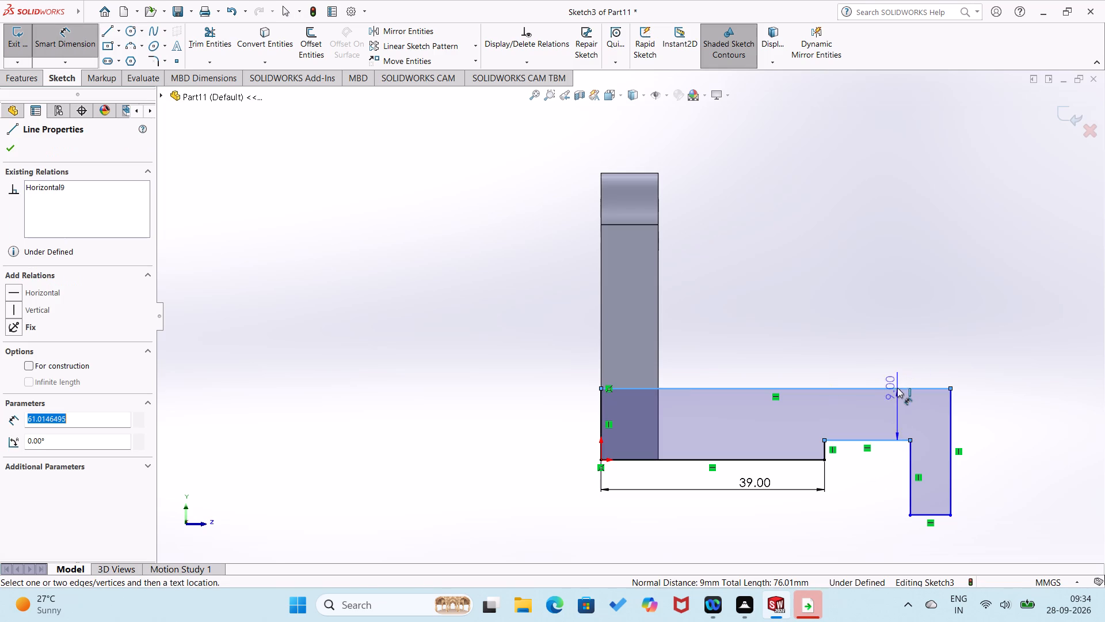
pyautogui.click(889, 403)
pyautogui.click(840, 389)
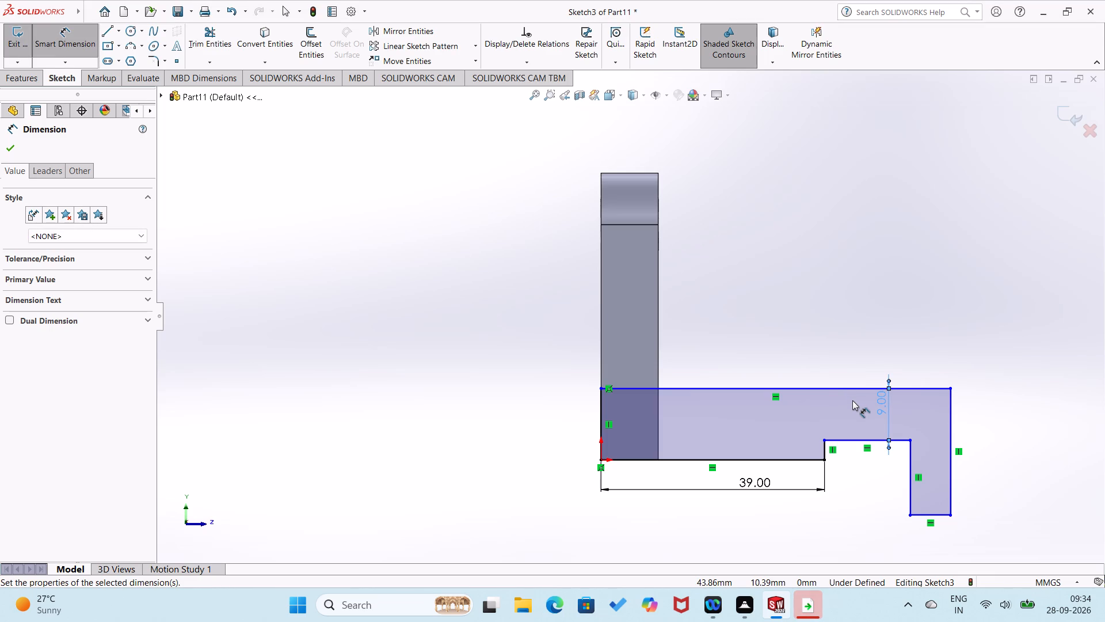
# Dimension the width of the downward leg along its bottom line as 9 mm.
pyautogui.click(940, 514)
pyautogui.click(931, 532)
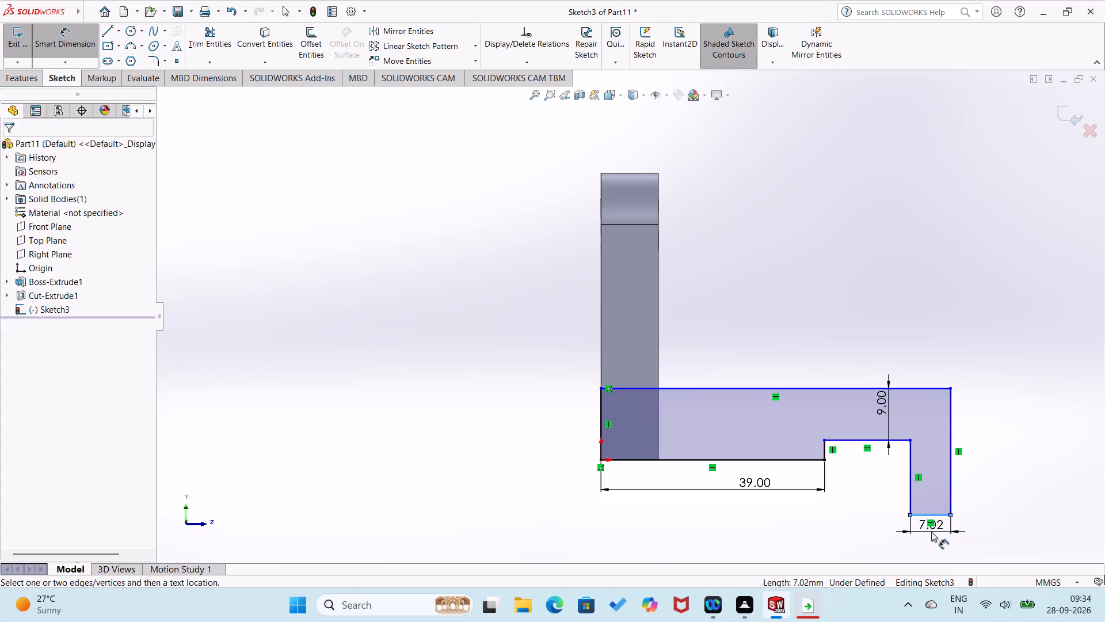
pyautogui.press('9')
pyautogui.press('Return')
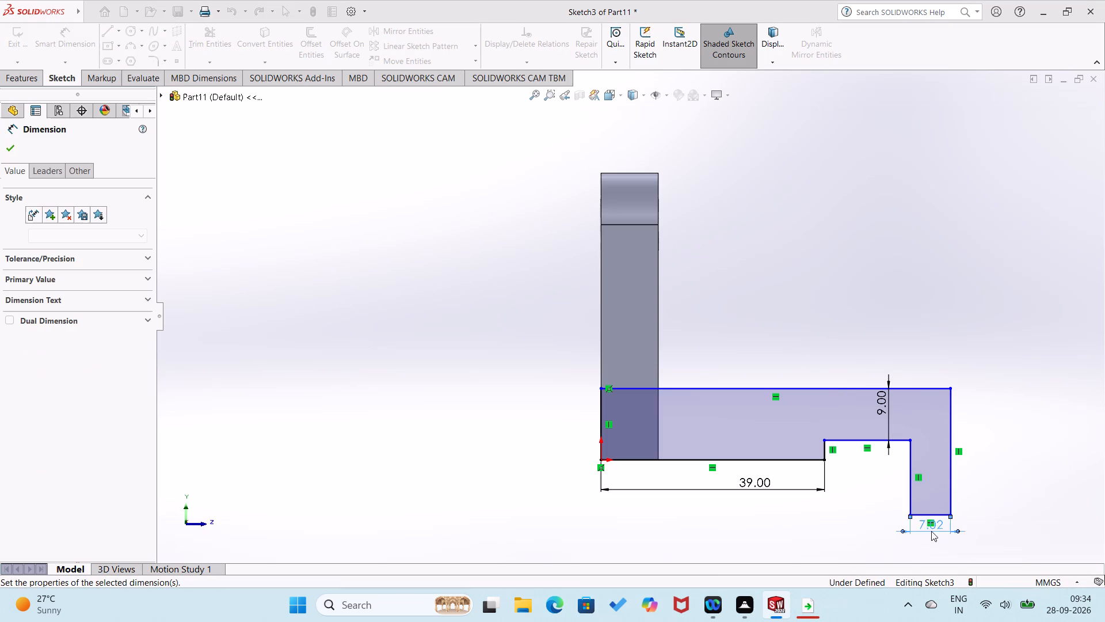
pyautogui.click(984, 495)
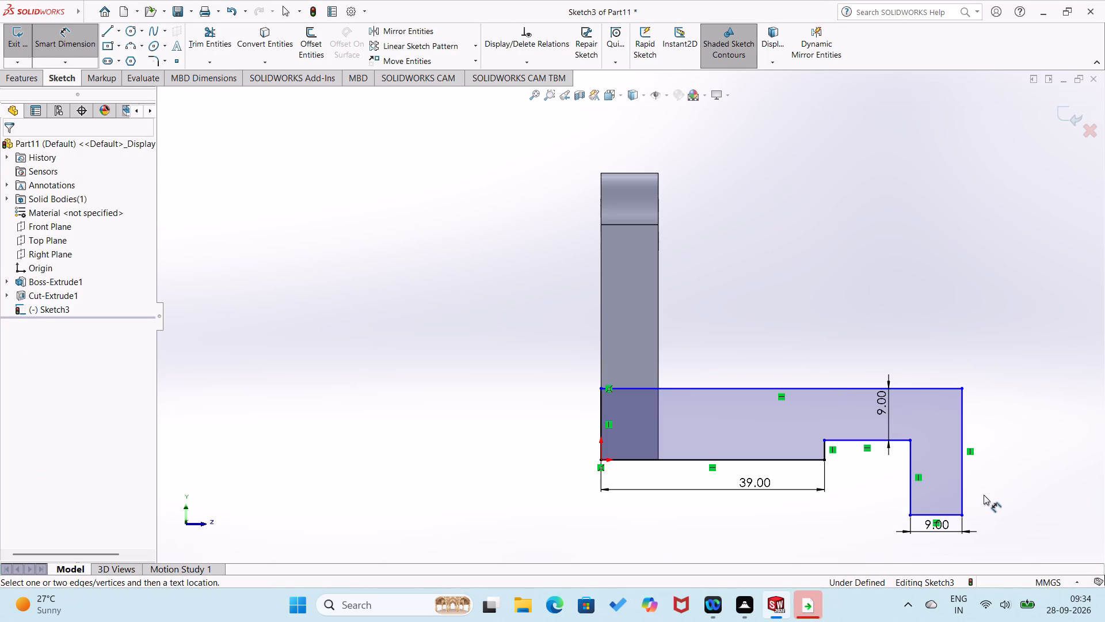
# Dimension the length of the raised underside line as 21 mm.
pyautogui.click(872, 440)
pyautogui.click(864, 491)
pyautogui.write('21')
pyautogui.press('Return')
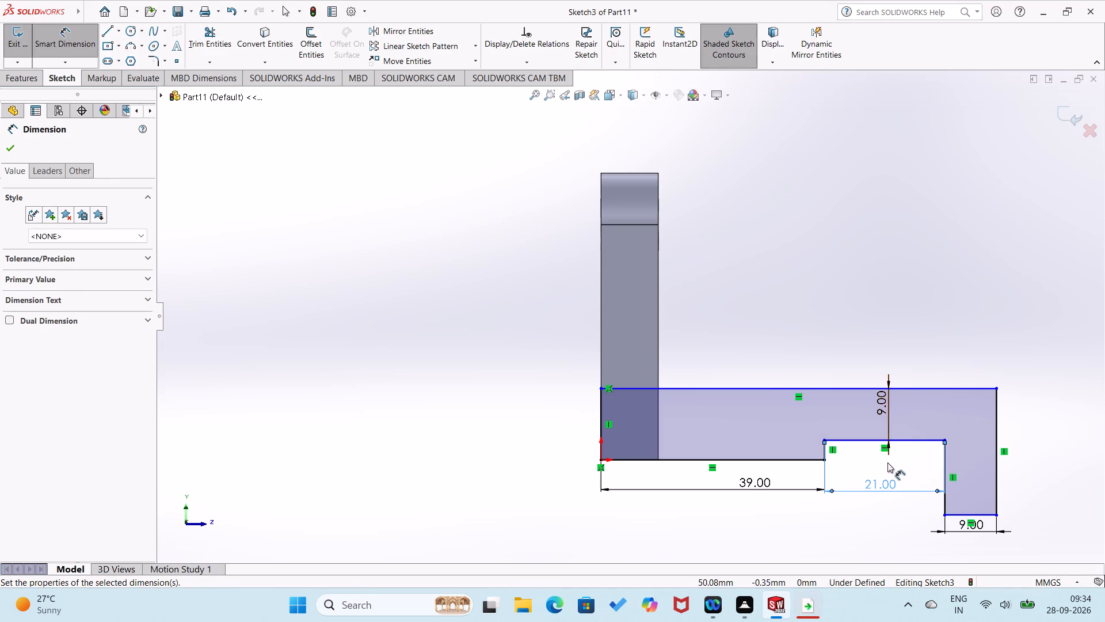
pyautogui.click(850, 346)
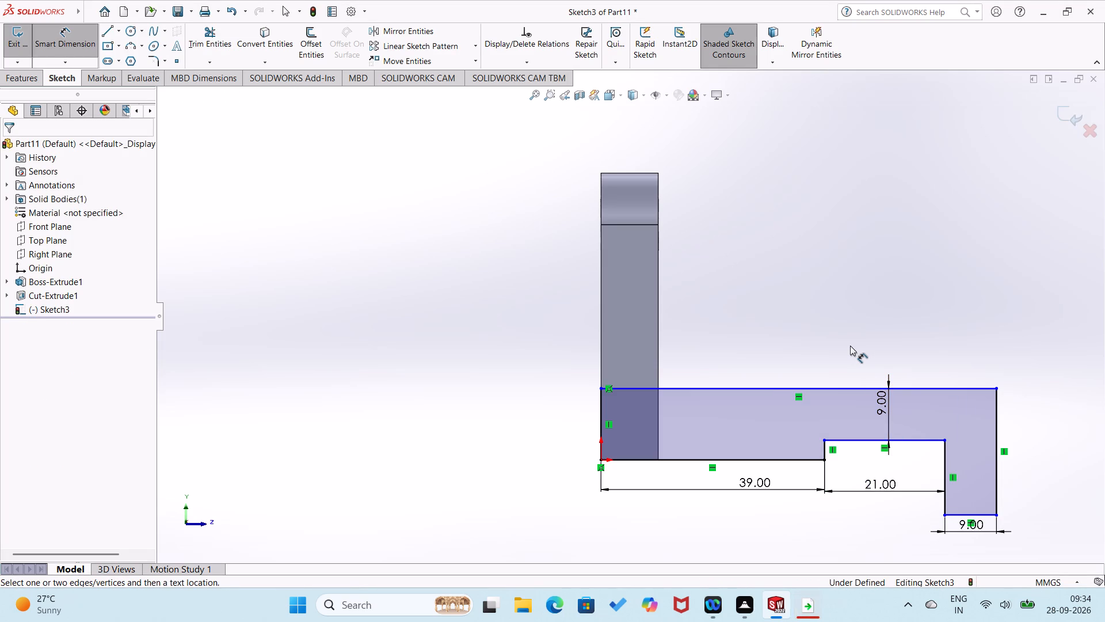
# Dimension the height of the leg's outer vertical line as 40 mm.
pyautogui.click(996, 486)
pyautogui.click(1013, 486)
pyautogui.write('40')
pyautogui.press('Return')
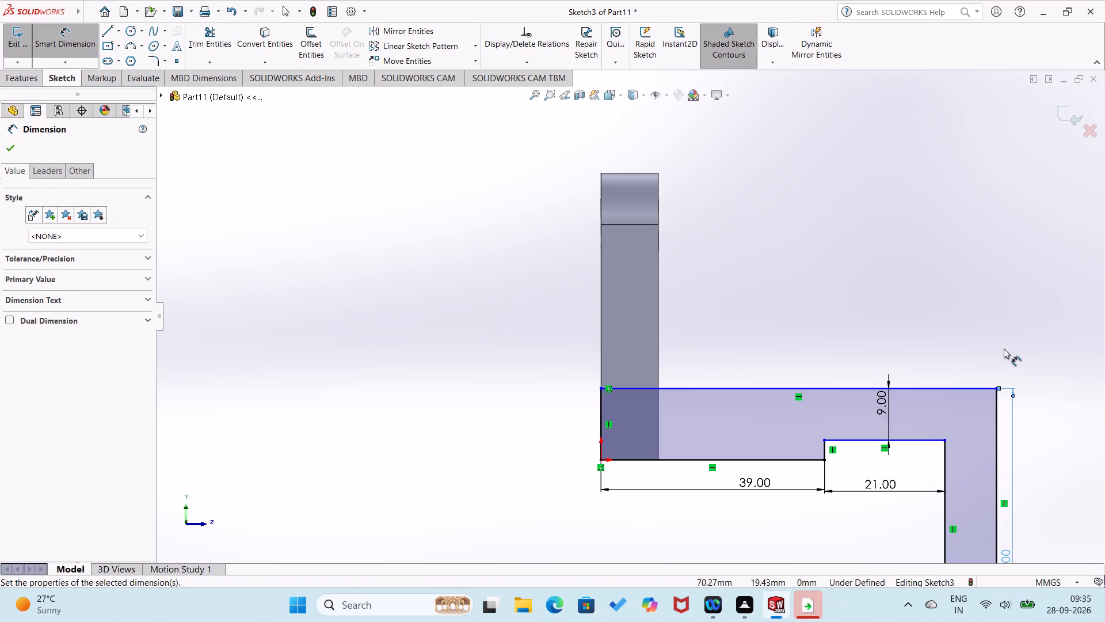
pyautogui.click(1004, 348)
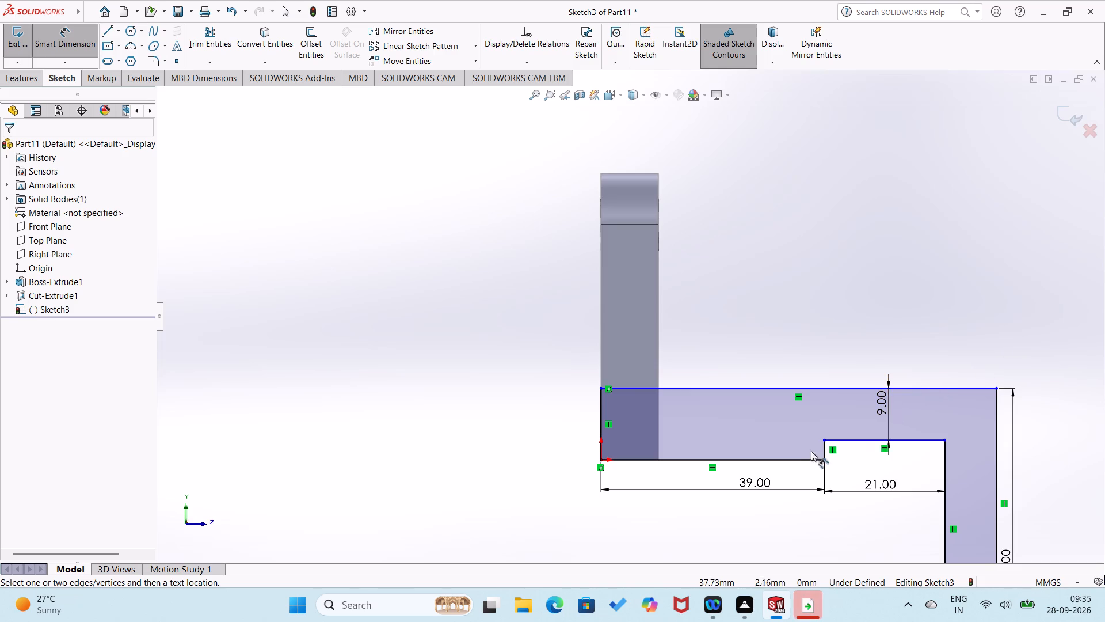
# Dimension the distance between the 39 mm bottom line and the top line as 12 mm.
pyautogui.click(792, 457)
pyautogui.click(776, 388)
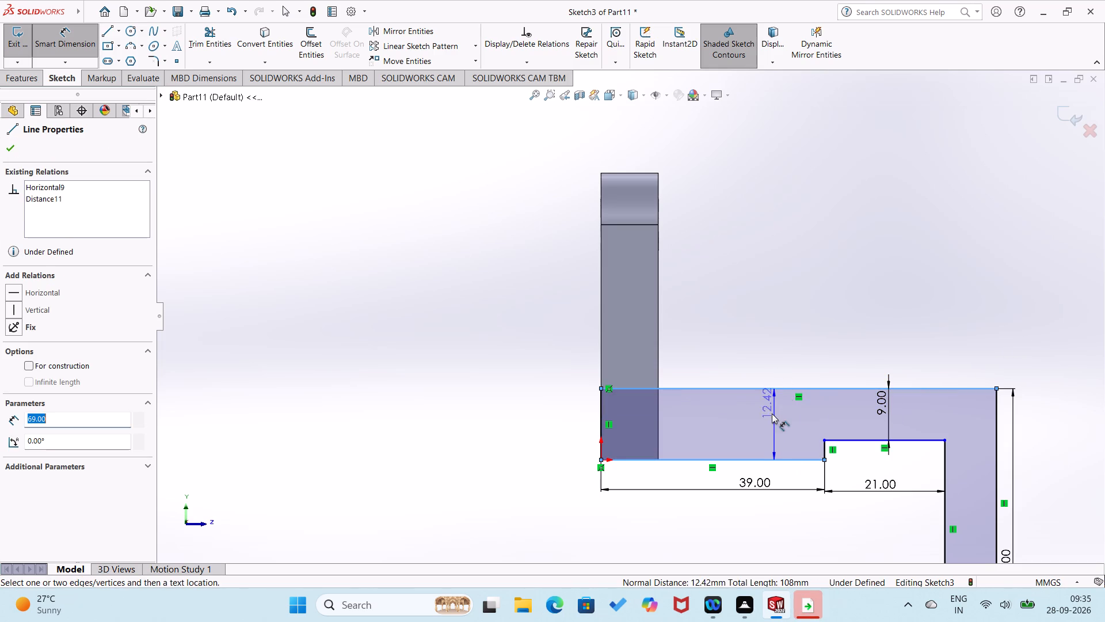
pyautogui.click(772, 418)
pyautogui.write('12')
pyautogui.press('Return')
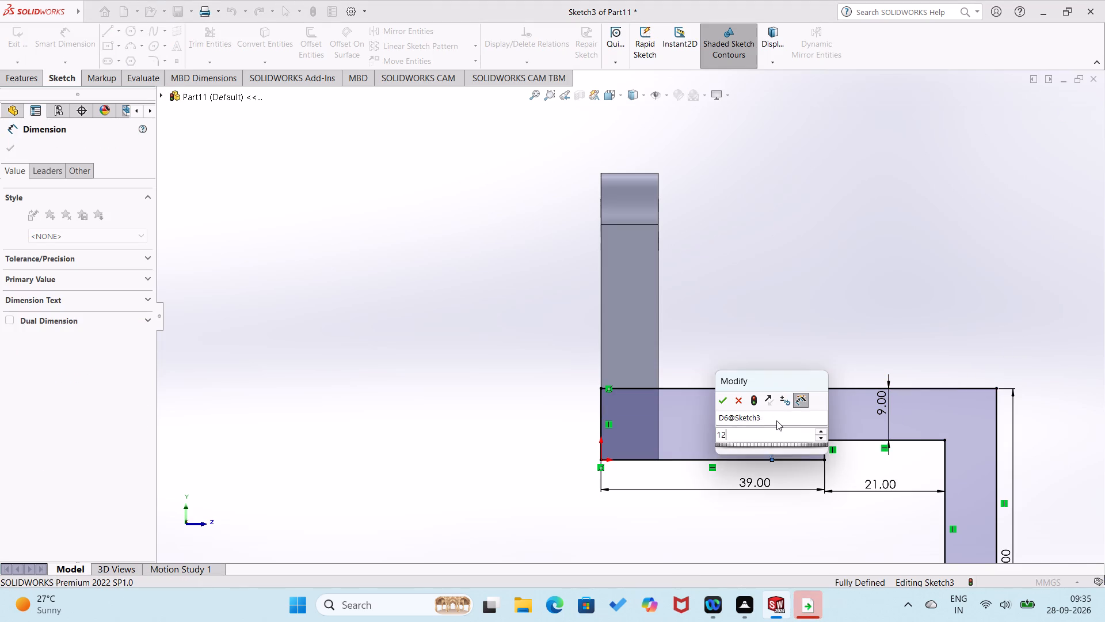
pyautogui.click(804, 361)
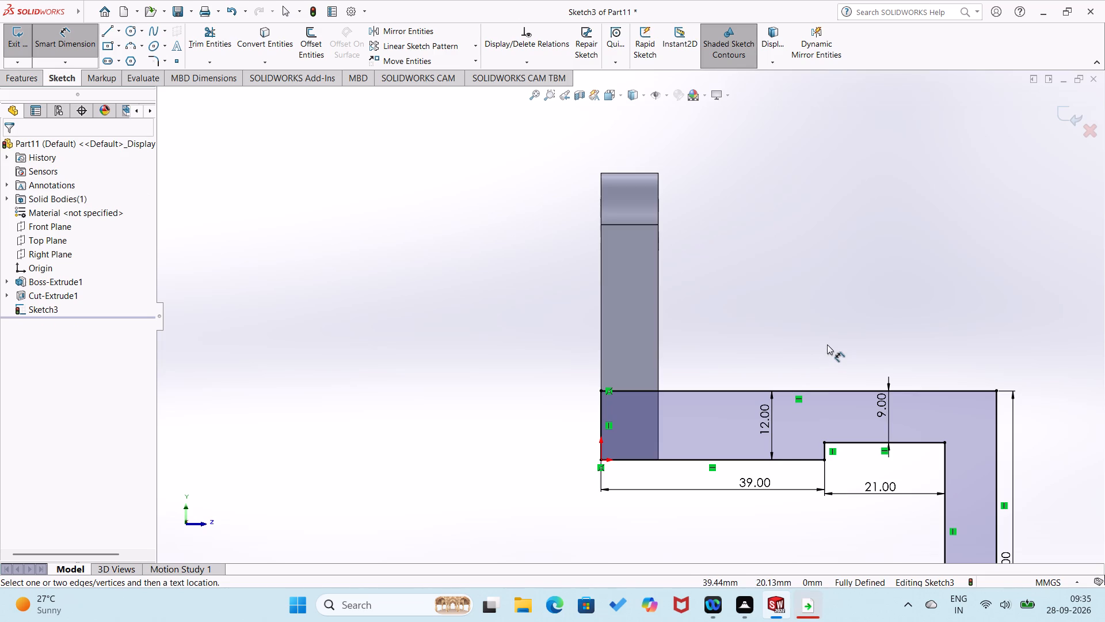
# Extrude the stepped profile 64 mm as a blind boss in the reversed direction, across the plate's width, merged with the plate.
pyautogui.scroll(1, 827, 344)
pyautogui.moveTo(916, 239); pyautogui.dragTo(852, 274, button='middle')
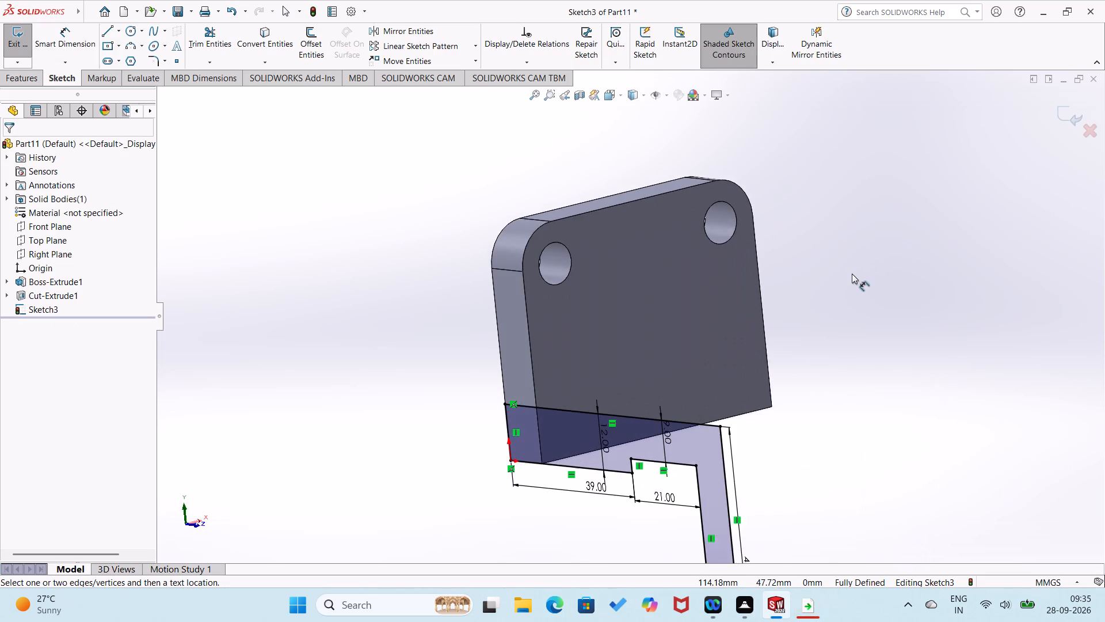
pyautogui.scroll(2, 851, 273)
pyautogui.click(24, 81)
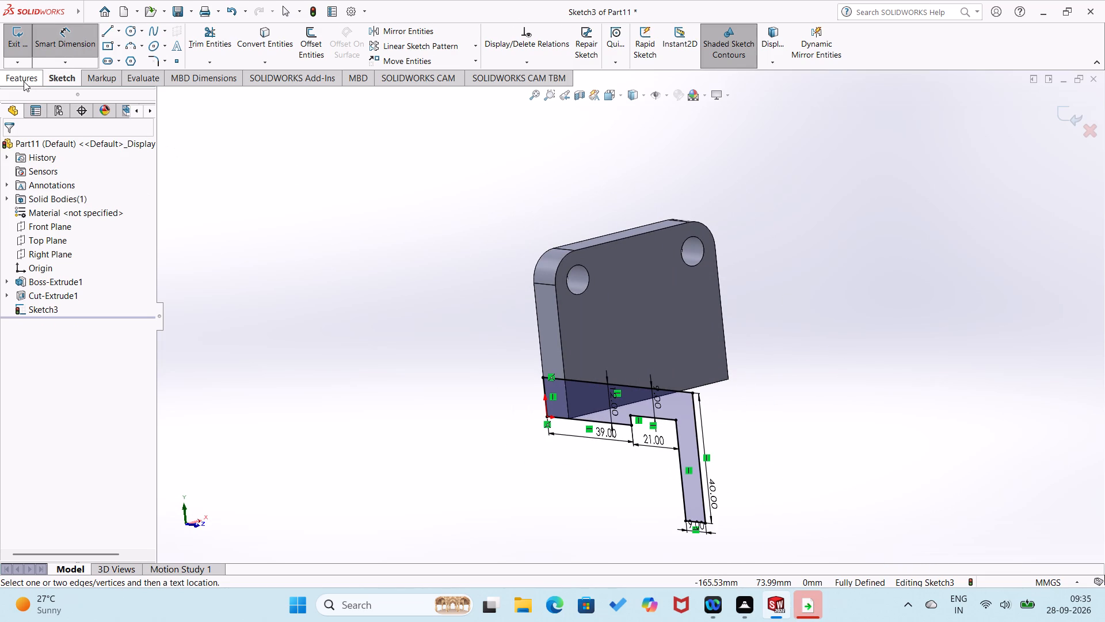
pyautogui.click(14, 49)
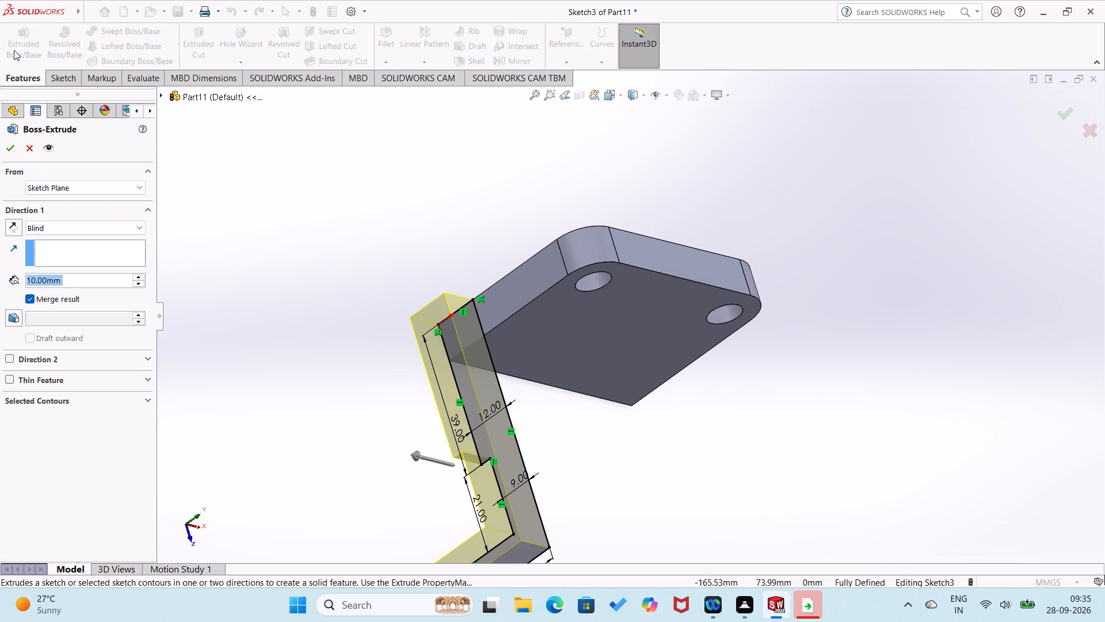
pyautogui.click(12, 221)
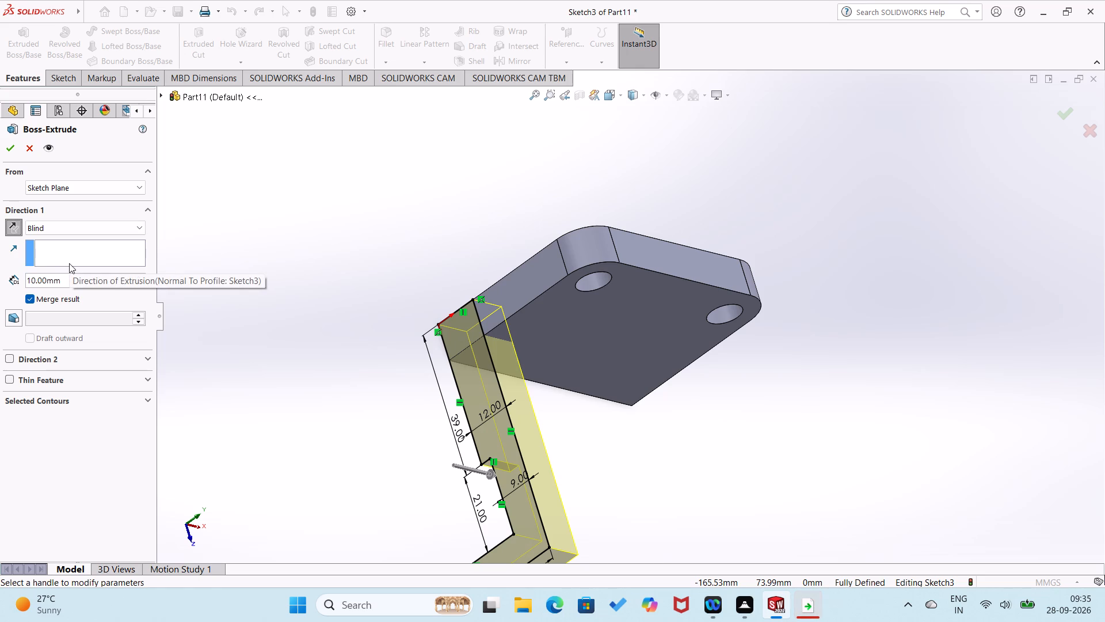
pyautogui.moveTo(200, 297); pyautogui.dragTo(163, 287, button='middle')
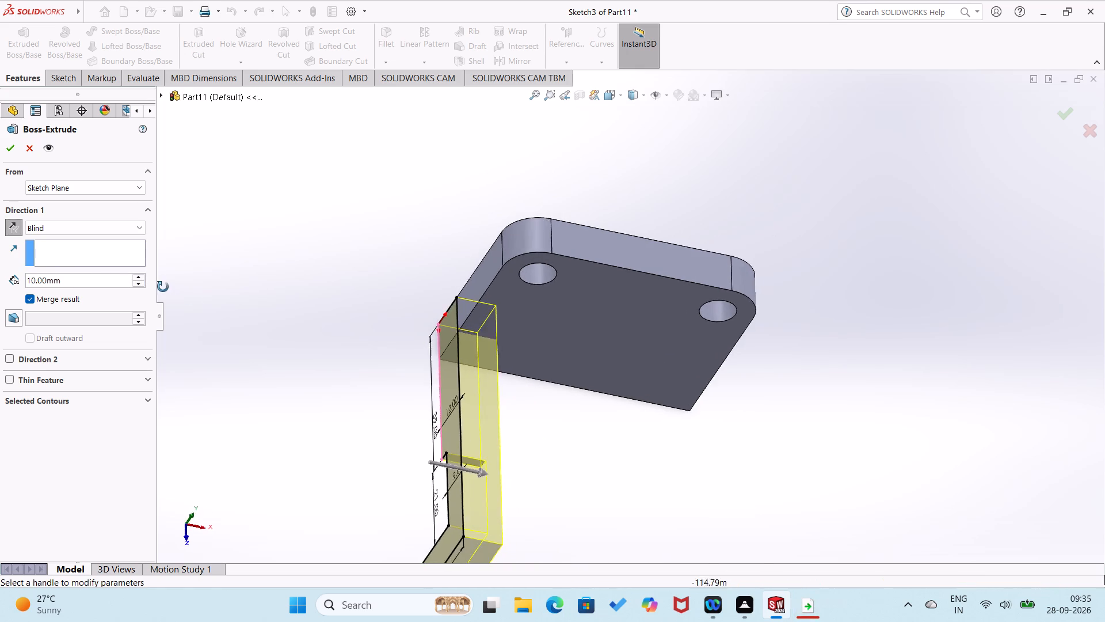
pyautogui.moveTo(163, 287); pyautogui.dragTo(143, 270, button='middle')
pyautogui.moveTo(105, 281); pyautogui.dragTo(16, 270)
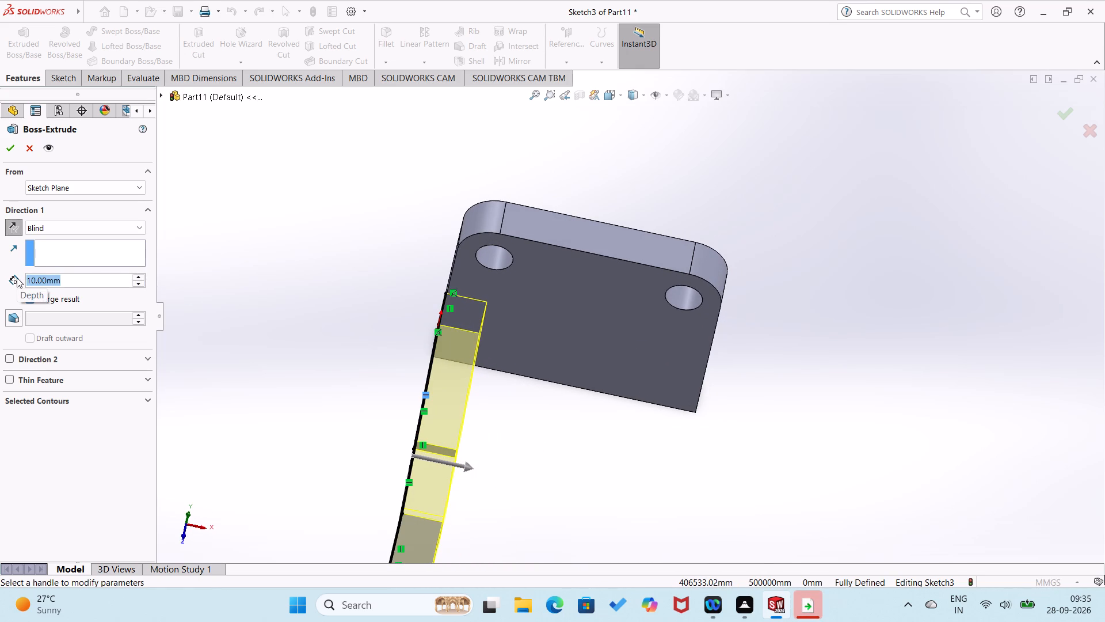
pyautogui.write('32+32')
pyautogui.press('Return')
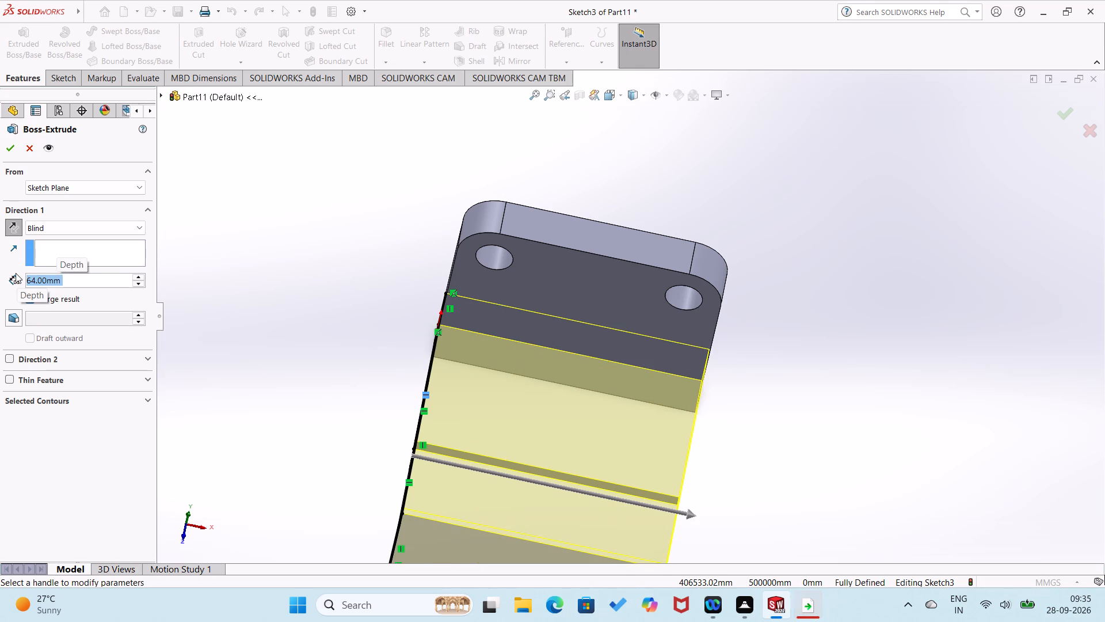
pyautogui.click(10, 145)
pyautogui.click(196, 290)
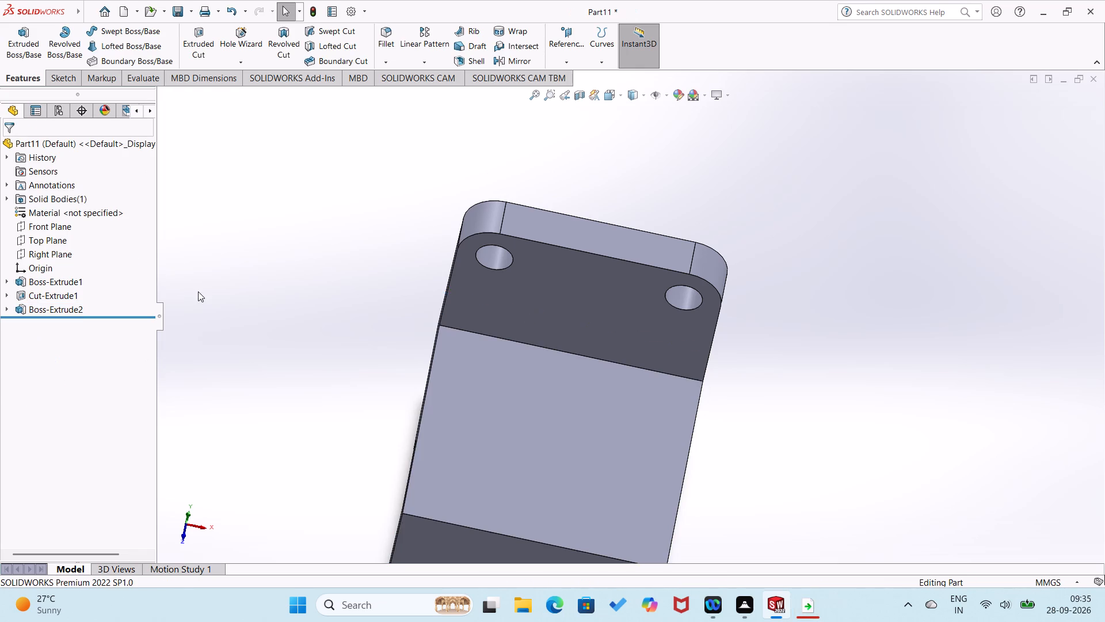
# Create a reference plane offset 32 mm from the bracket's stepped side face, flipped inward to the middle of the width.
pyautogui.moveTo(228, 291); pyautogui.dragTo(294, 282, button='middle')
pyautogui.scroll(1, 287, 282)
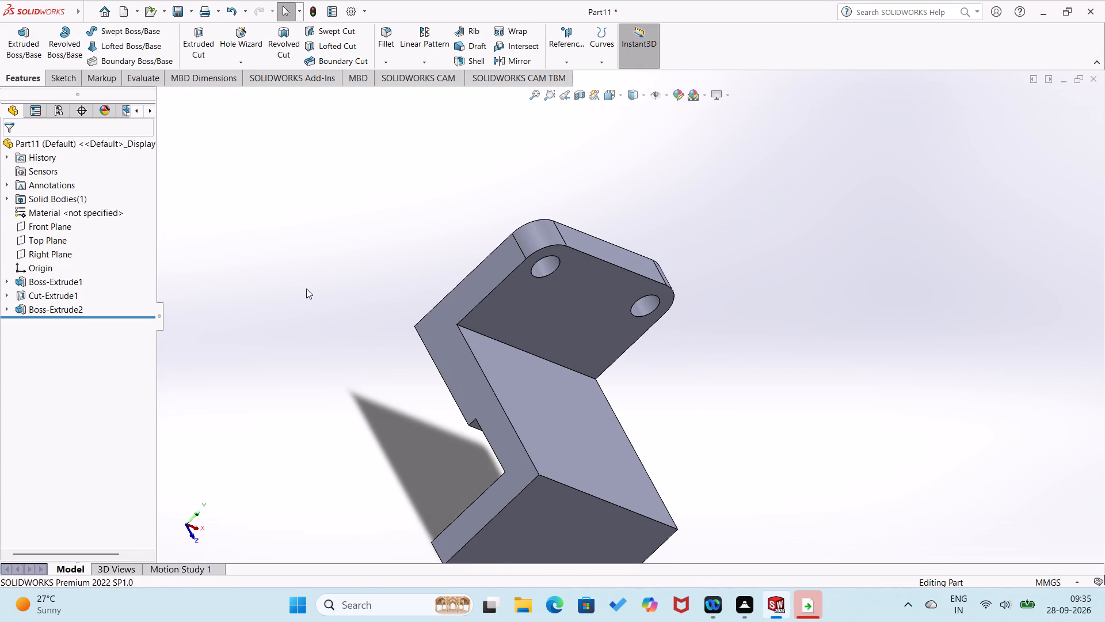
pyautogui.moveTo(414, 412); pyautogui.dragTo(439, 362, button='middle')
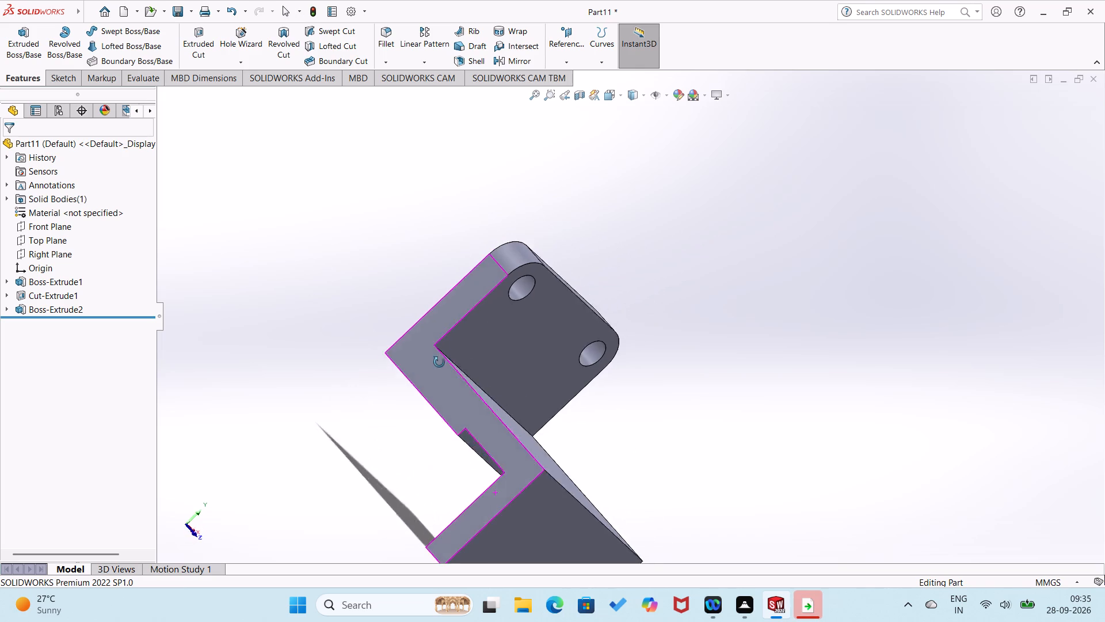
pyautogui.moveTo(439, 362); pyautogui.dragTo(445, 352, button='middle')
pyautogui.scroll(1, 413, 396)
pyautogui.moveTo(435, 408); pyautogui.dragTo(345, 450, button='middle')
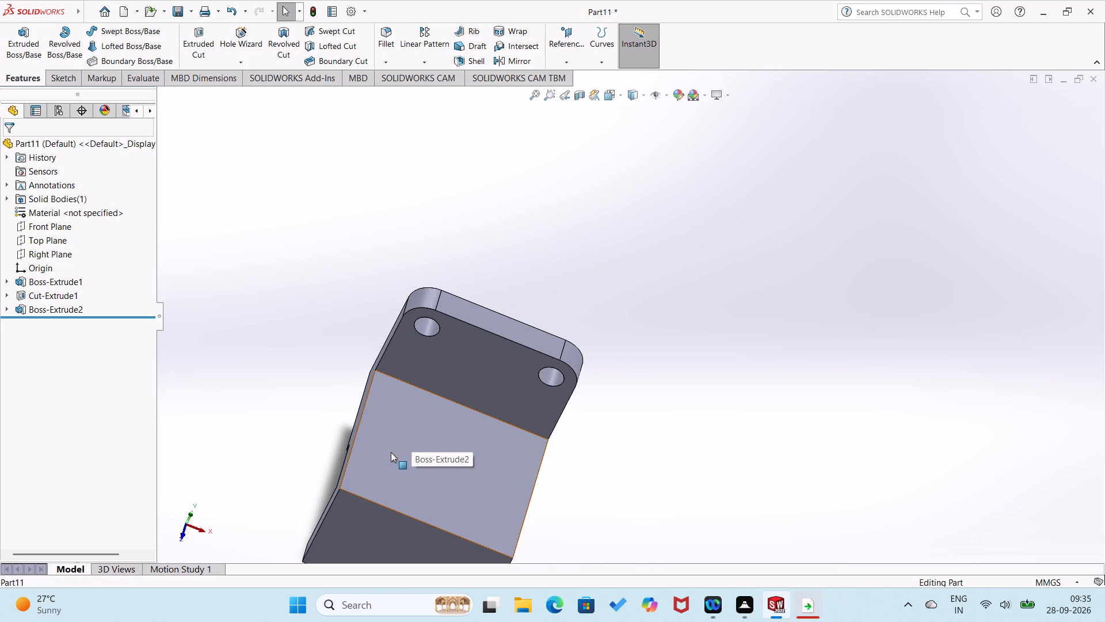
pyautogui.moveTo(371, 410); pyautogui.dragTo(405, 430, button='middle')
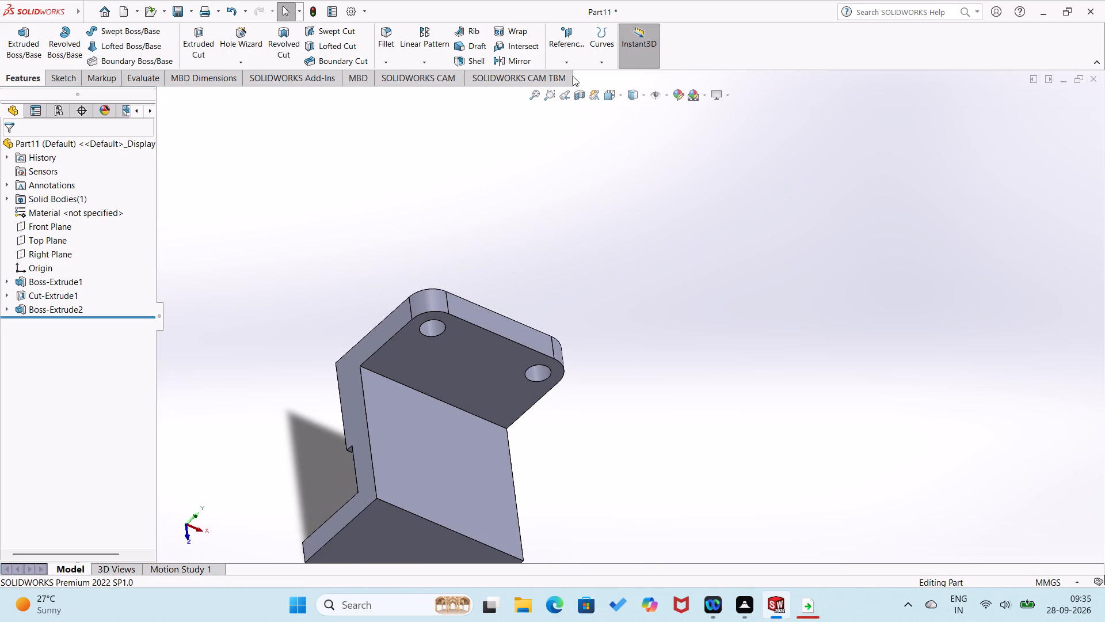
pyautogui.click(567, 64)
pyautogui.click(580, 77)
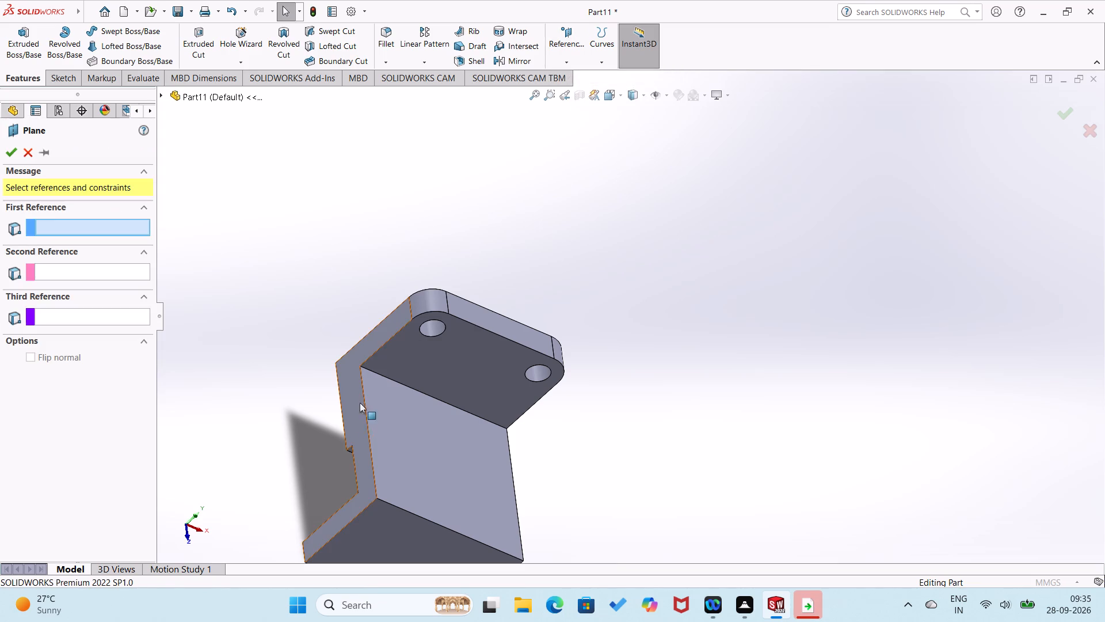
pyautogui.click(353, 420)
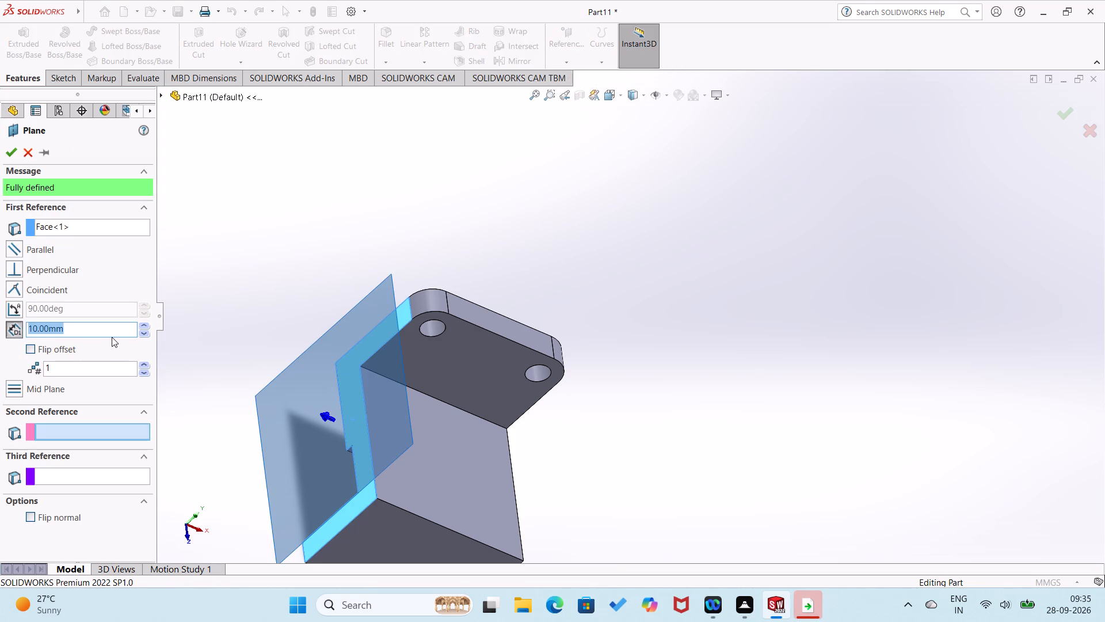
pyautogui.press('6')
pyautogui.press('BackSpace')
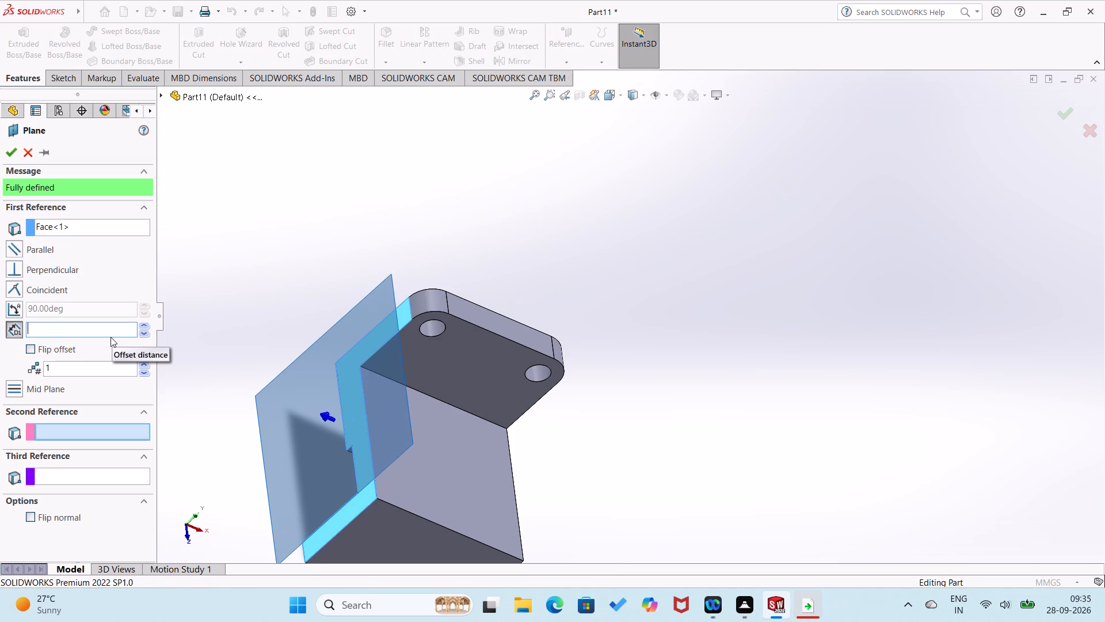
pyautogui.write('35')
pyautogui.press('BackSpace')
pyautogui.press('2')
pyautogui.press('Return')
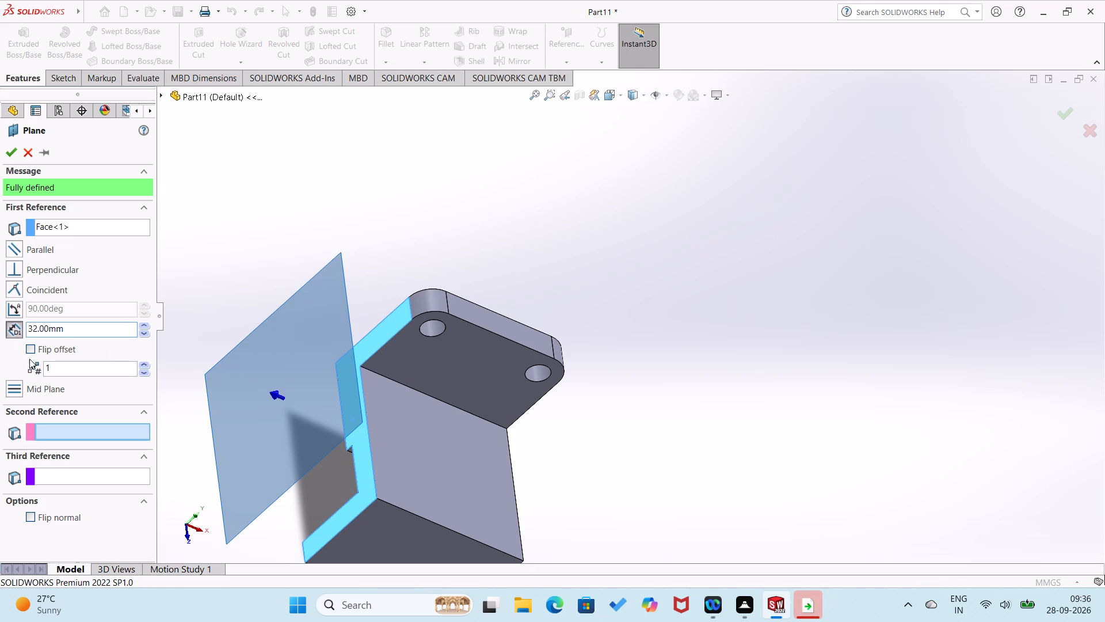
pyautogui.click(31, 349)
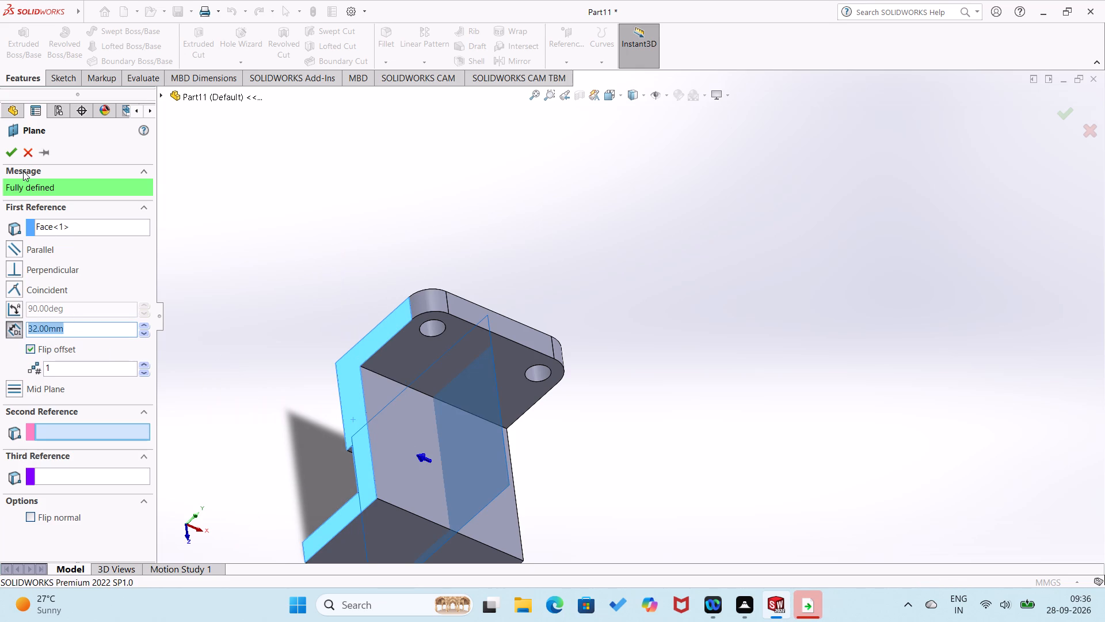
pyautogui.click(13, 150)
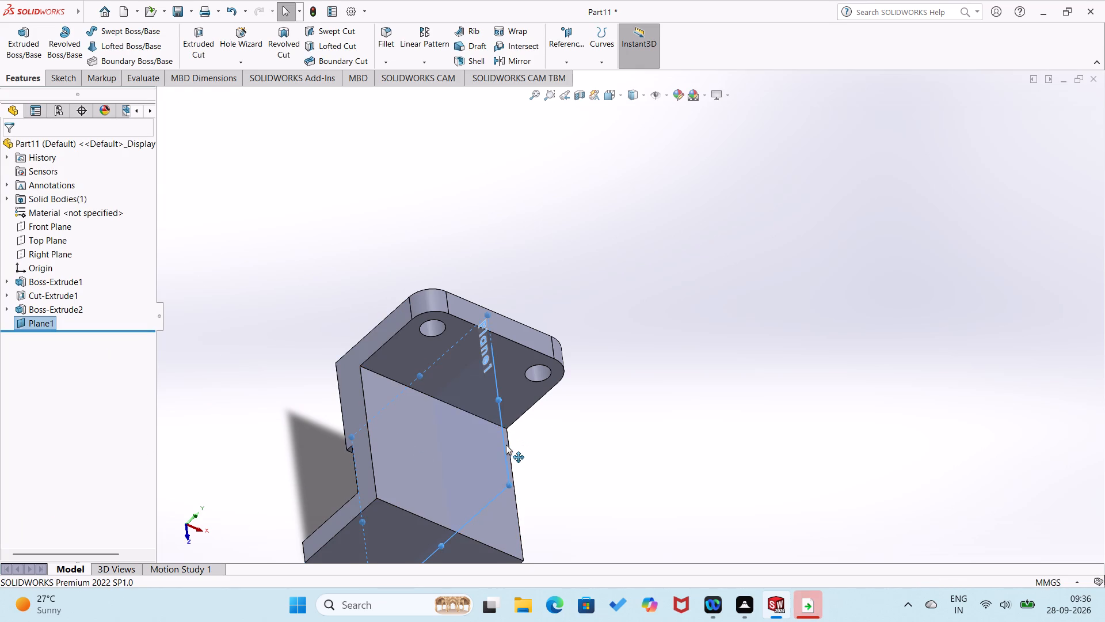
pyautogui.click(687, 342)
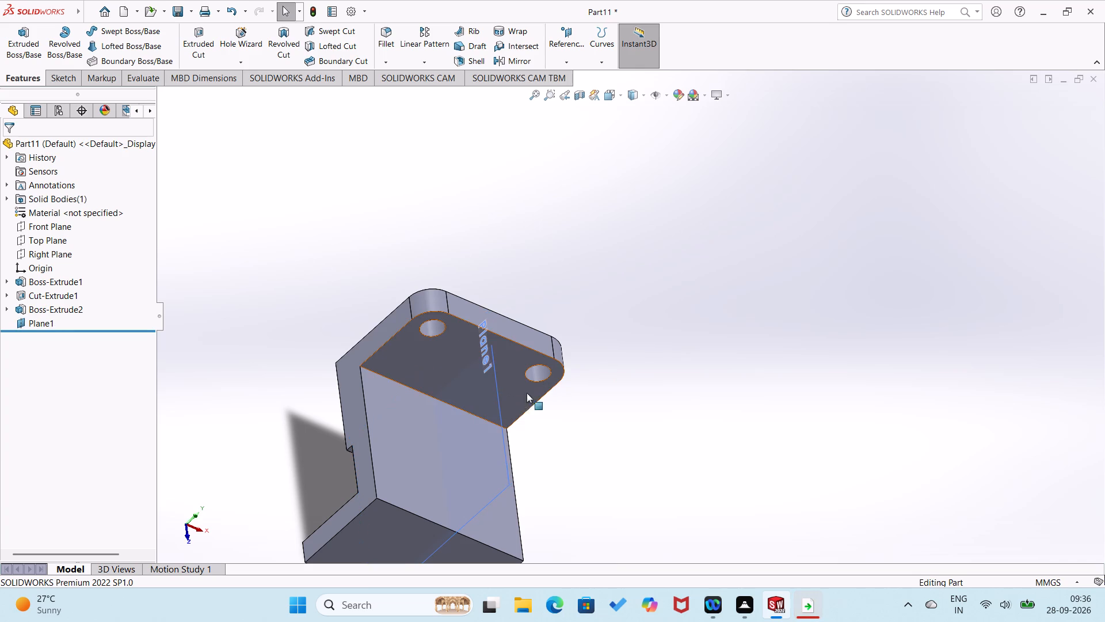
# Sketch a circle of about 9.9 mm radius on Plane1, above the horizontal base and clear of the upright plate.
pyautogui.rightClick(498, 409)
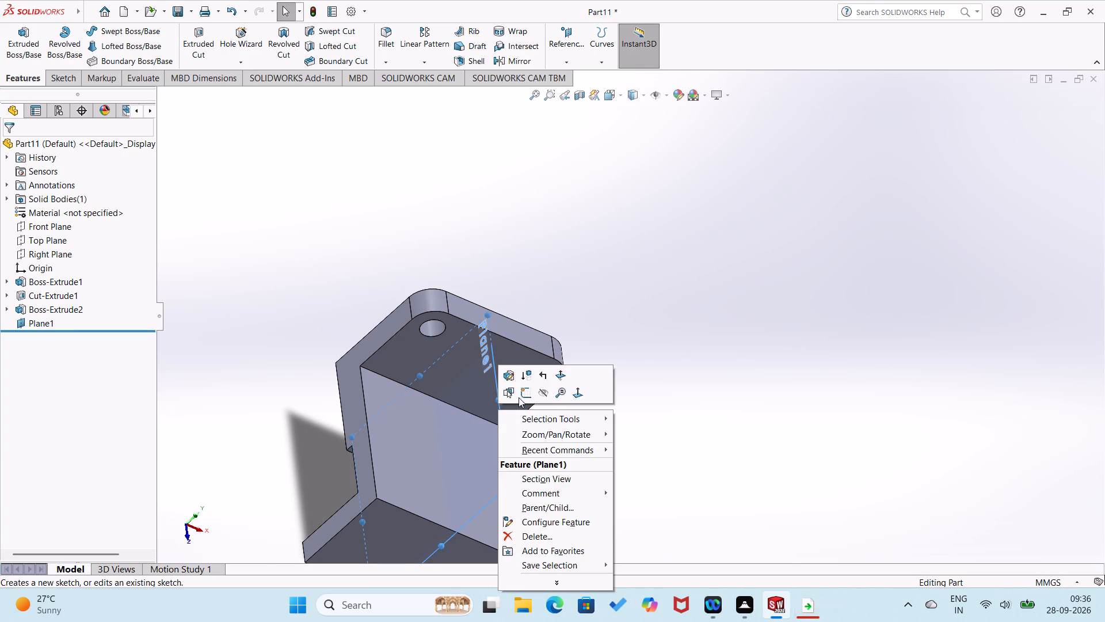
pyautogui.click(520, 392)
pyautogui.moveTo(449, 401); pyautogui.dragTo(351, 431, button='right')
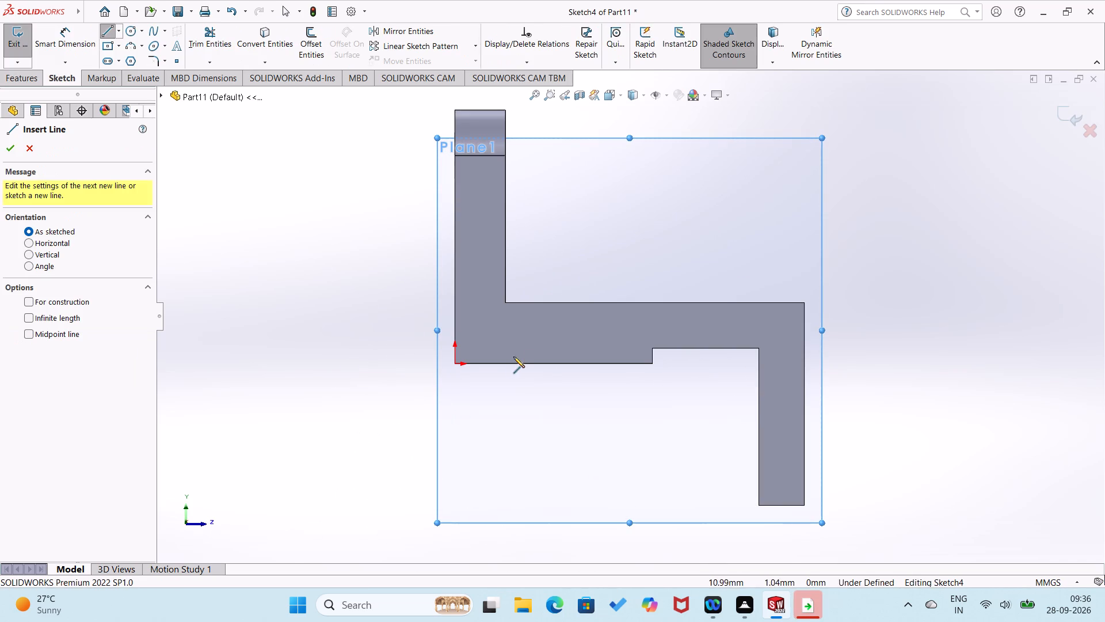
pyautogui.moveTo(821, 261); pyautogui.dragTo(1094, 307, button='right')
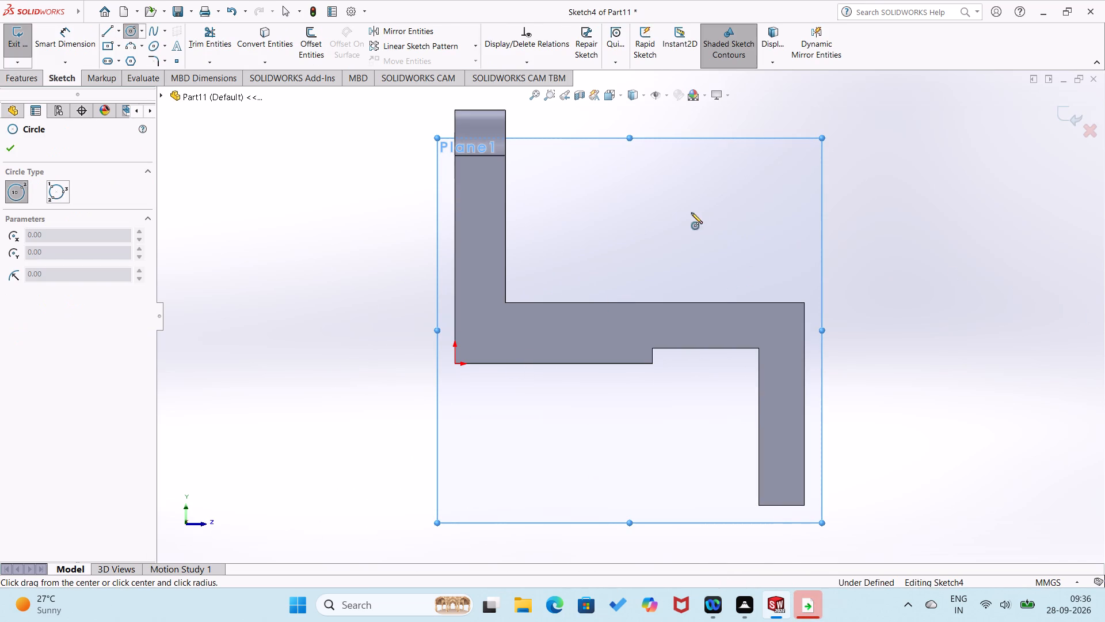
pyautogui.click(652, 207)
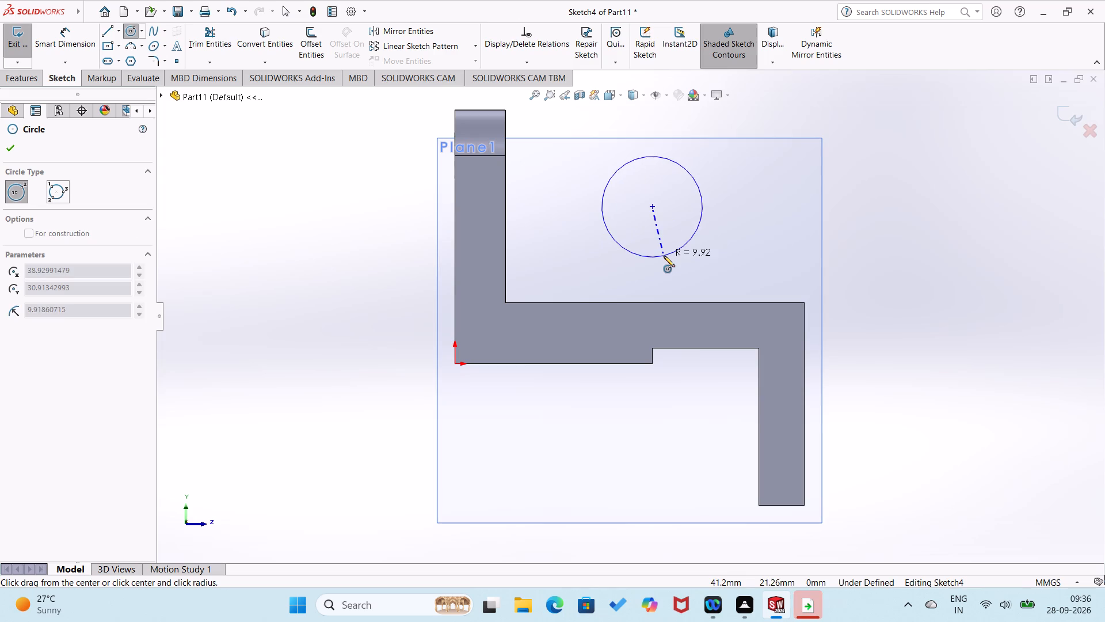
pyautogui.click(664, 256)
# Dimension the circle's diameter as 24 mm.
pyautogui.moveTo(747, 273); pyautogui.dragTo(768, 175, button='right')
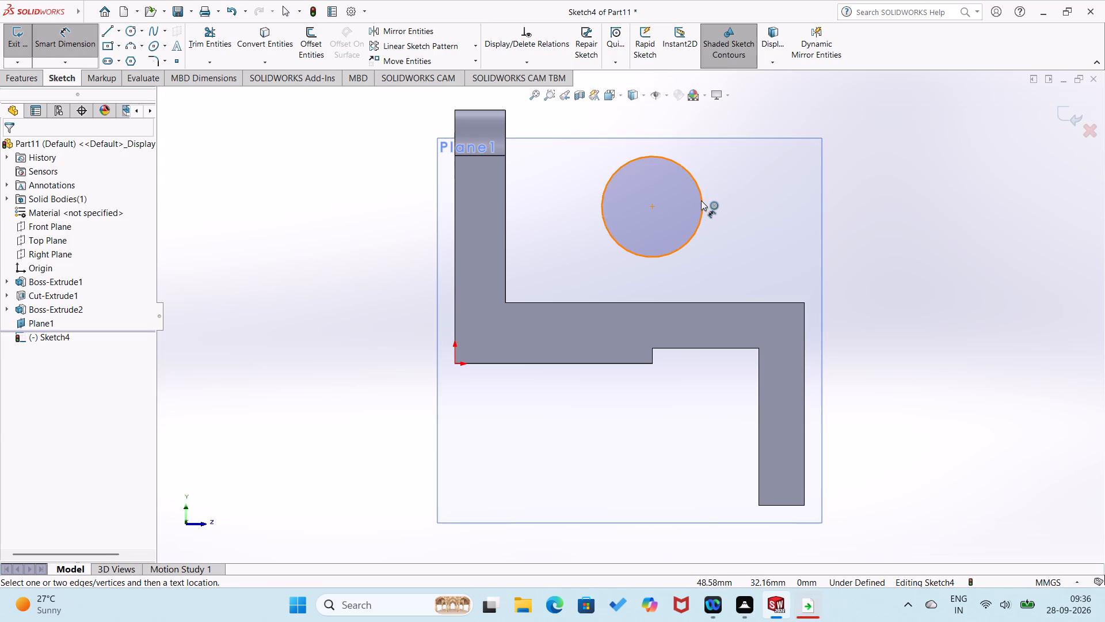
pyautogui.click(696, 188)
pyautogui.click(720, 160)
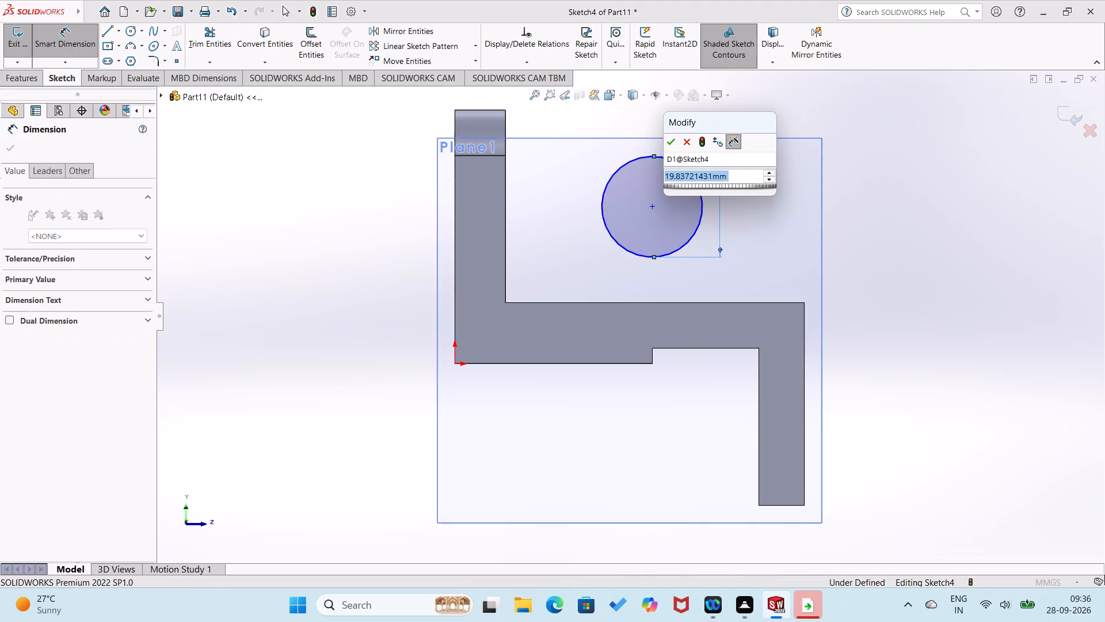
pyautogui.press('2')
pyautogui.press('4')
pyautogui.press('Return')
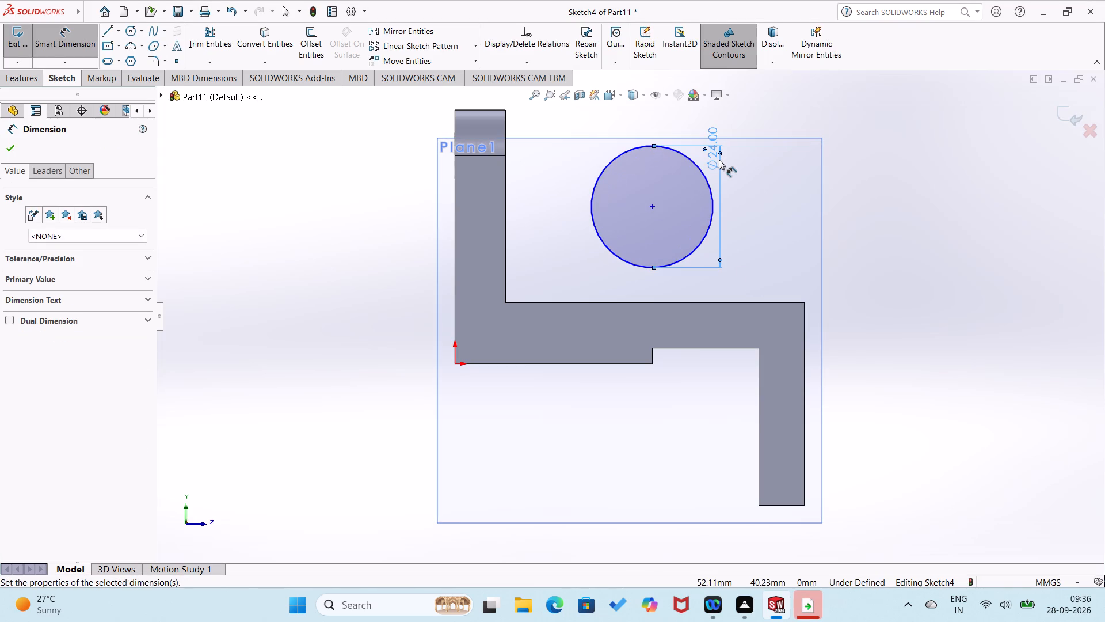
pyautogui.click(901, 243)
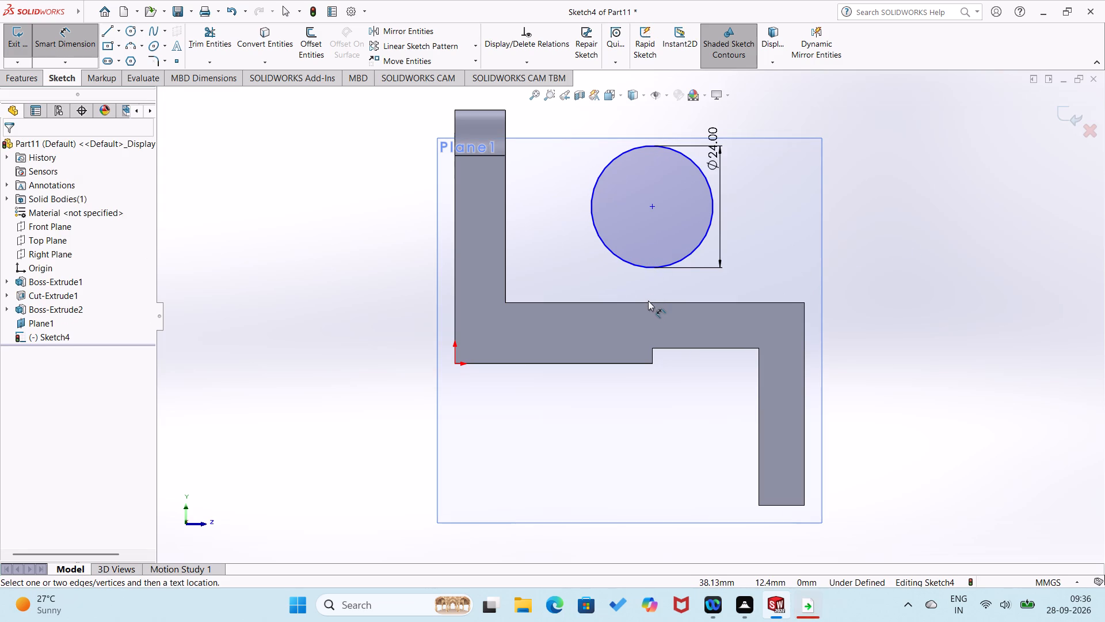
# Dimension the vertical distance from the base's top edge to the circle's centre as 20 mm.
pyautogui.moveTo(650, 302); pyautogui.dragTo(651, 295)
pyautogui.click(651, 206)
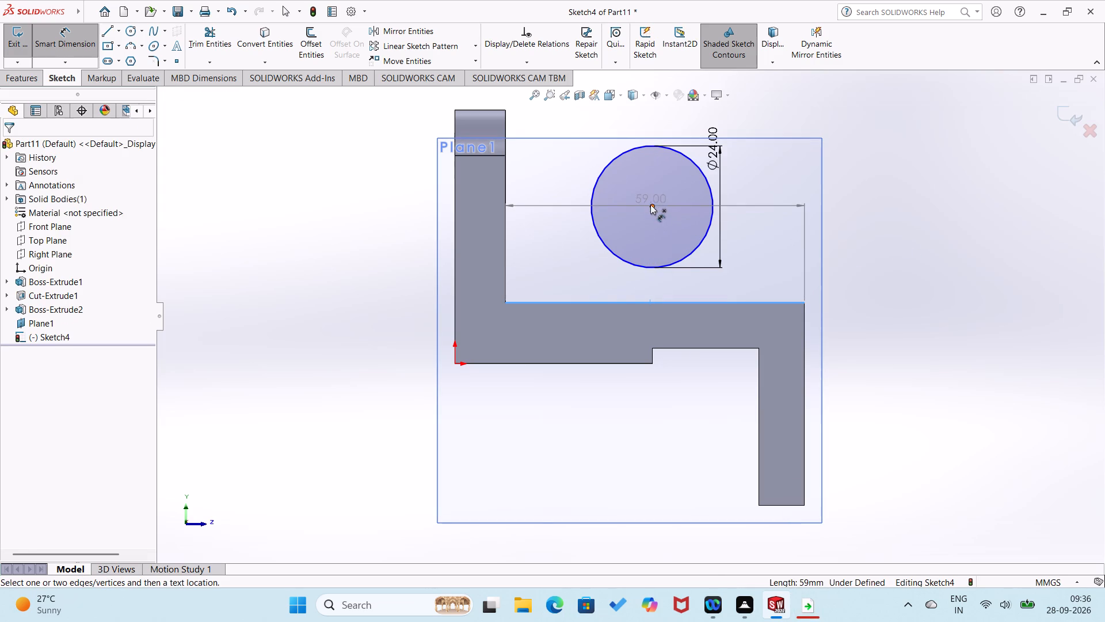
pyautogui.click(590, 244)
pyautogui.write('20')
pyautogui.press('Return')
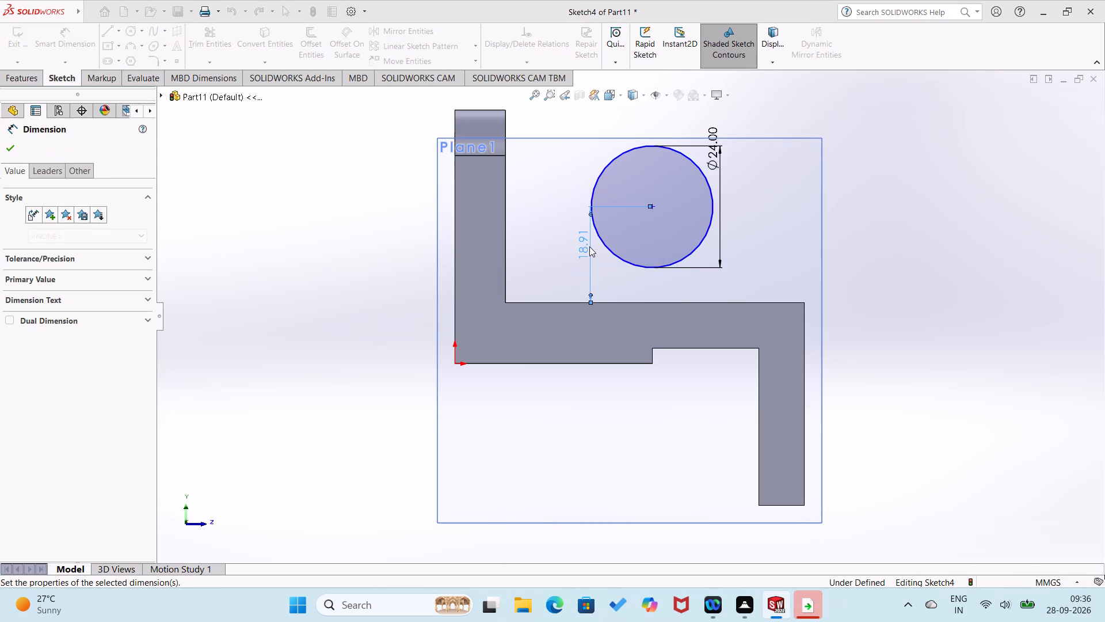
pyautogui.click(935, 302)
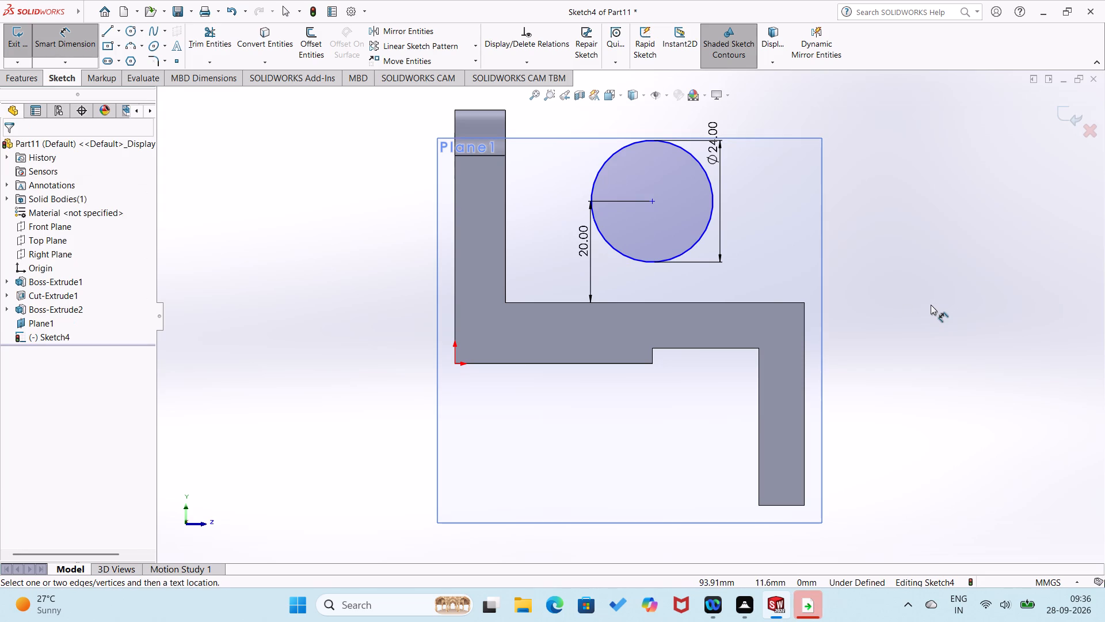
# Dimension the horizontal distance from the circle's centre to the base's outer top corner above the leg as 32 mm.
pyautogui.click(651, 200)
pyautogui.click(803, 303)
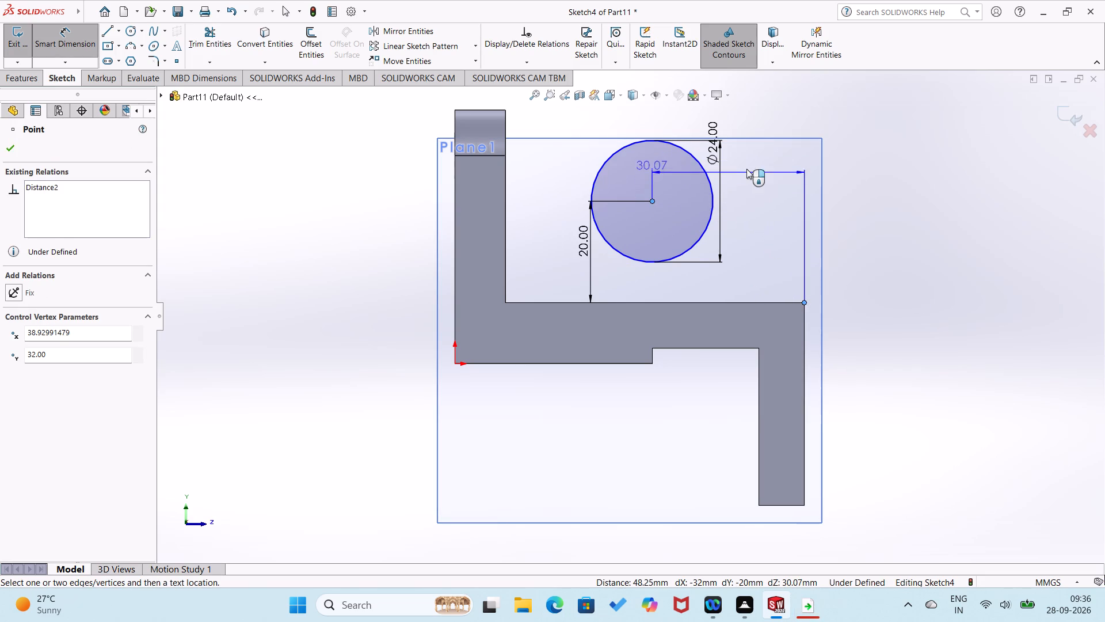
pyautogui.click(744, 112)
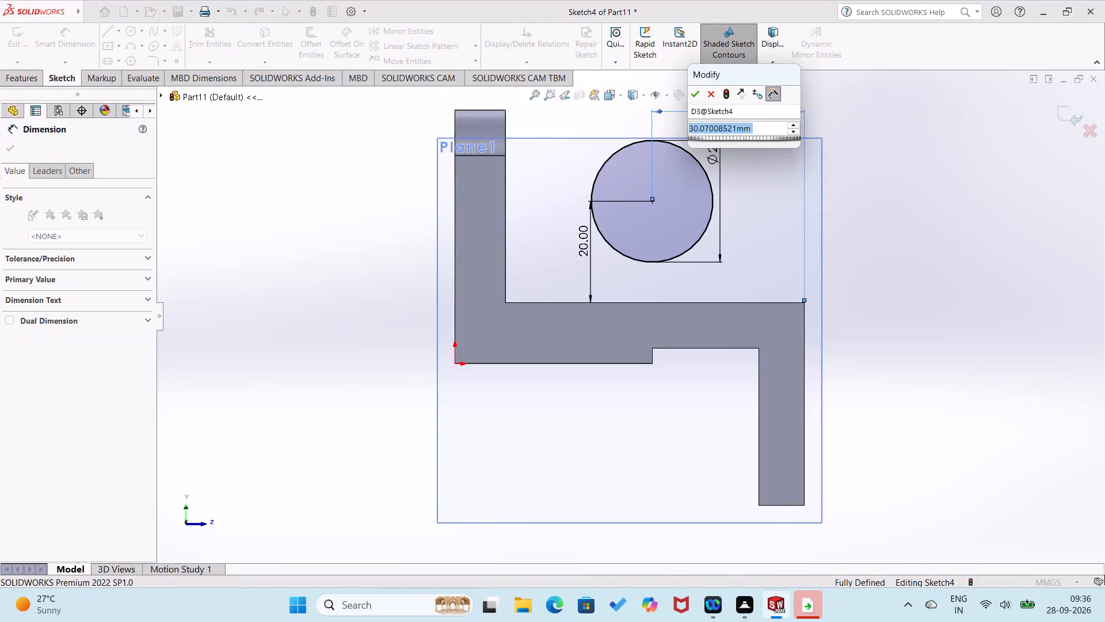
pyautogui.press('3')
pyautogui.press('2')
pyautogui.press('Return')
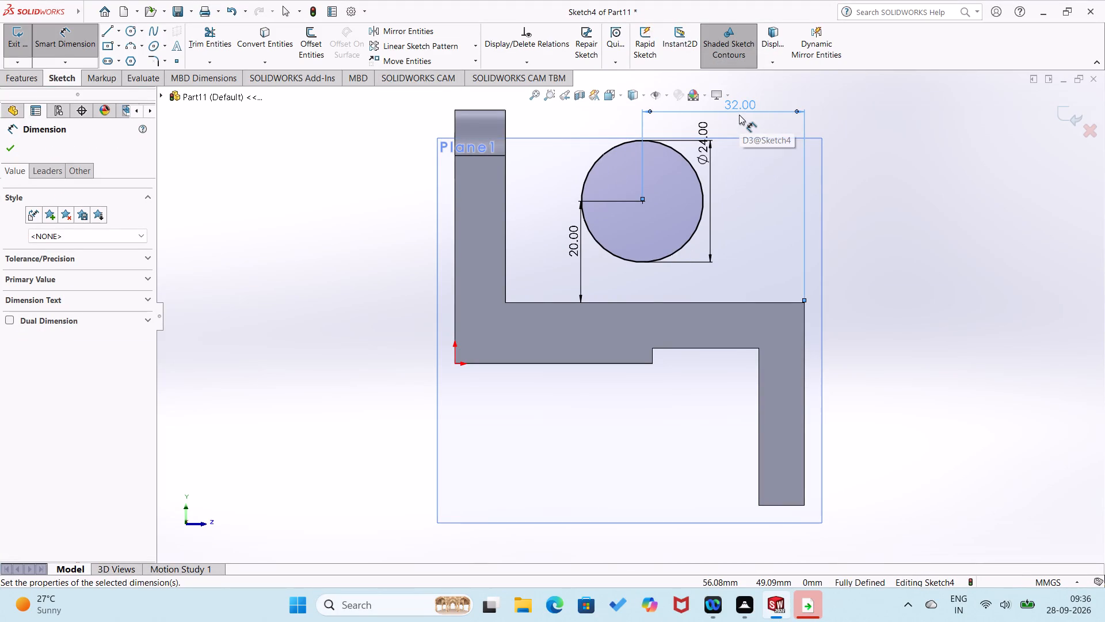
pyautogui.click(878, 251)
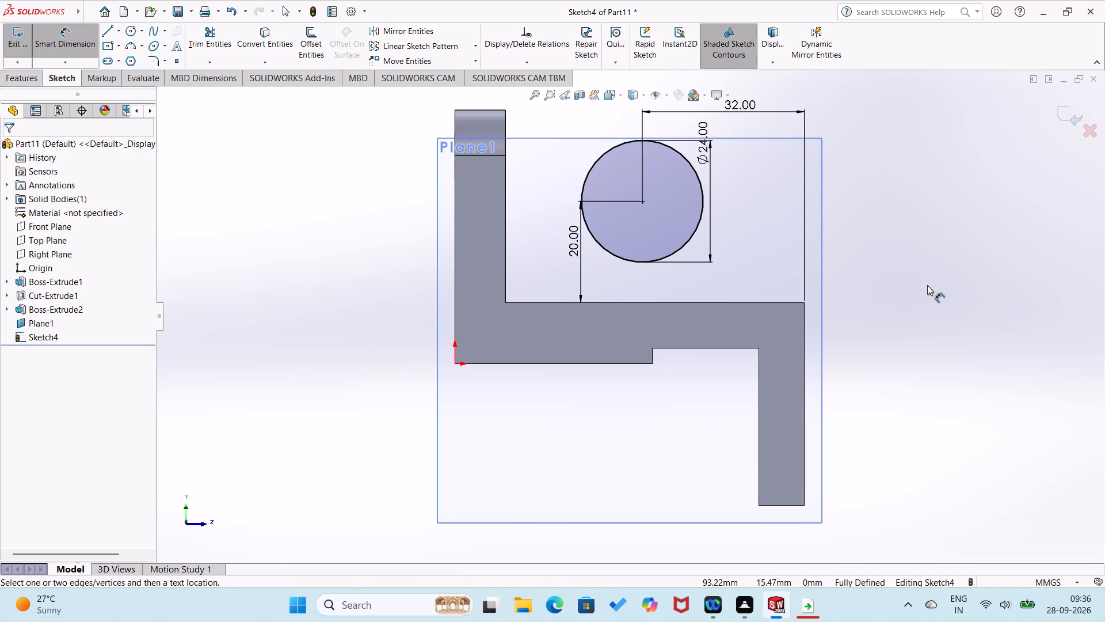
# Extrude the circle as a 20 mm boss using the Mid Plane end condition, with merge result on.
pyautogui.moveTo(932, 285); pyautogui.dragTo(908, 326, button='middle')
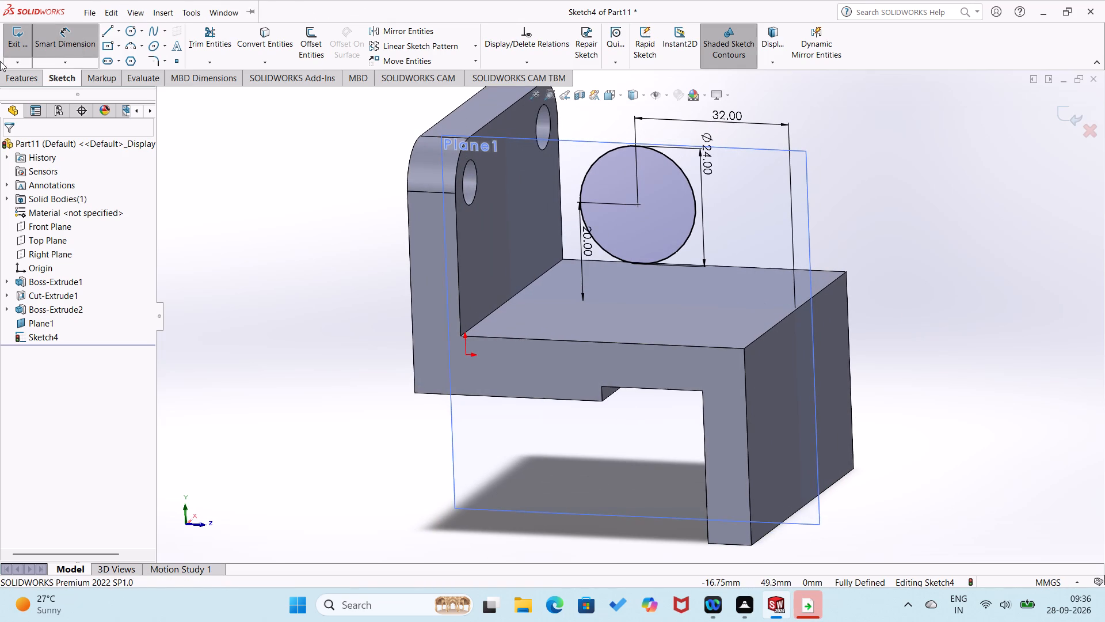
pyautogui.click(10, 79)
pyautogui.click(21, 53)
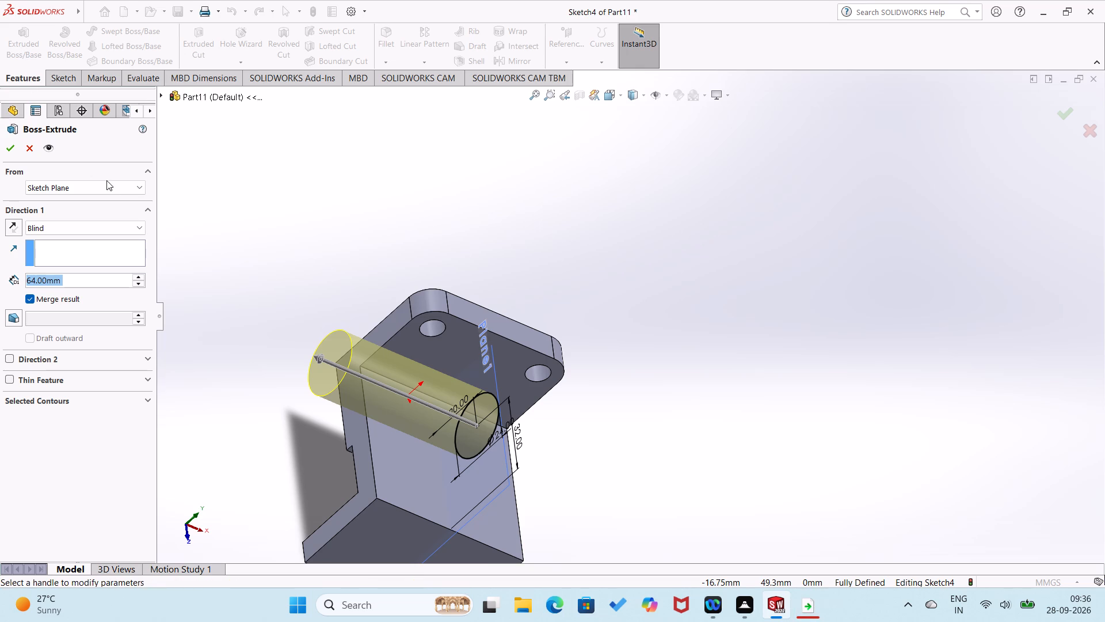
pyautogui.click(134, 223)
pyautogui.click(124, 299)
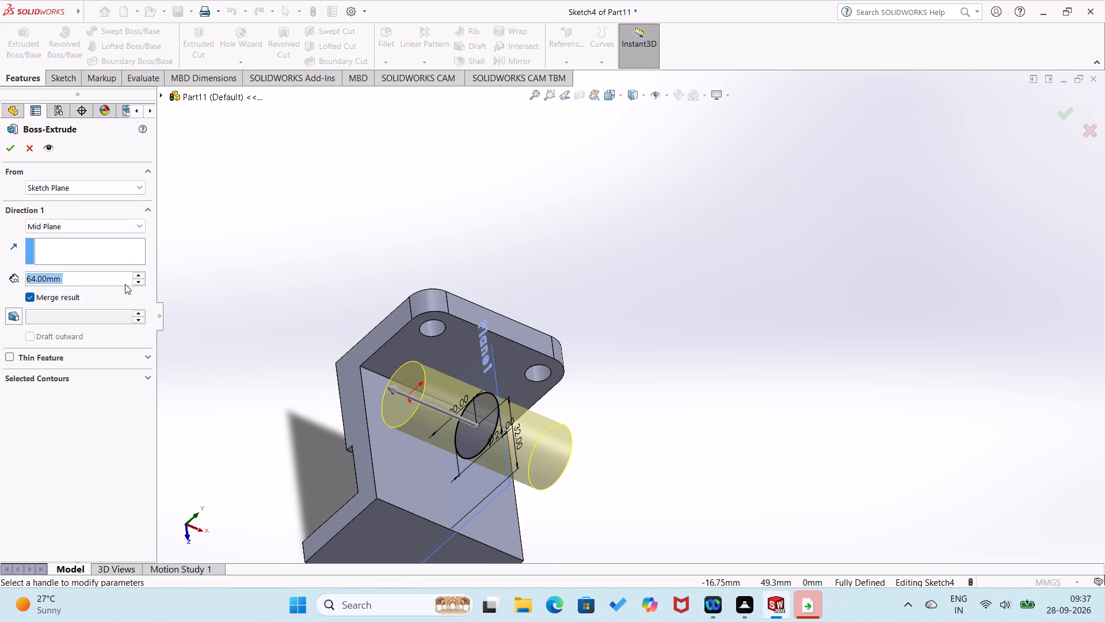
pyautogui.write('20')
pyautogui.press('Return')
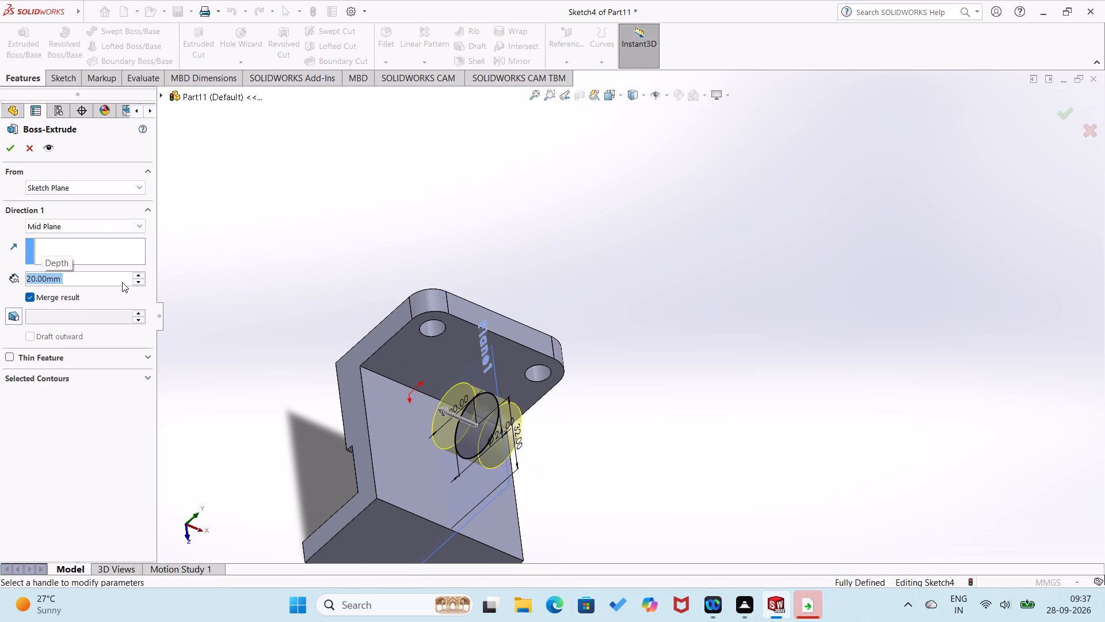
pyautogui.click(10, 145)
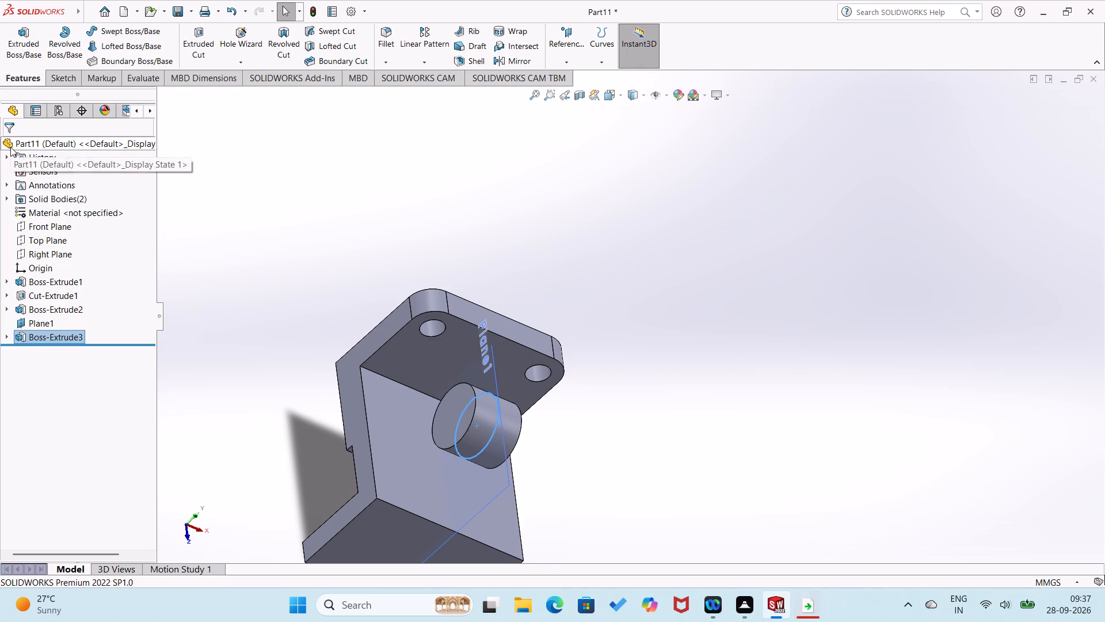
pyautogui.click(595, 221)
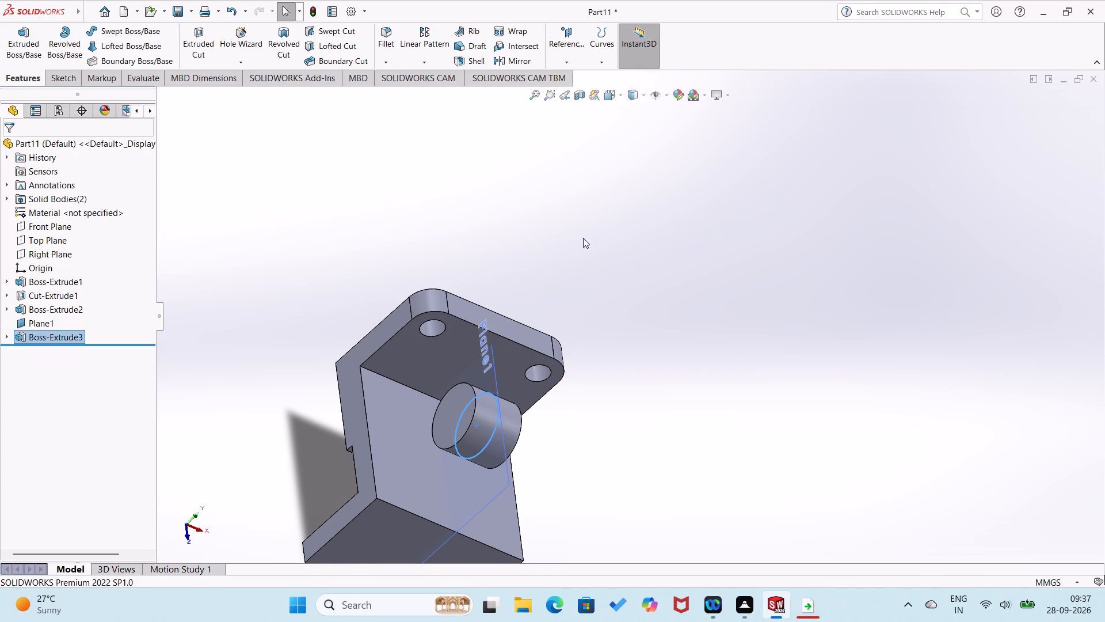
# Start a sketch on Plane1 and draw a 59 mm horizontal line along the base's full top edge from the plate's inner corner.
pyautogui.rightClick(496, 374)
pyautogui.click(521, 363)
pyautogui.moveTo(341, 287); pyautogui.dragTo(330, 292, button='right')
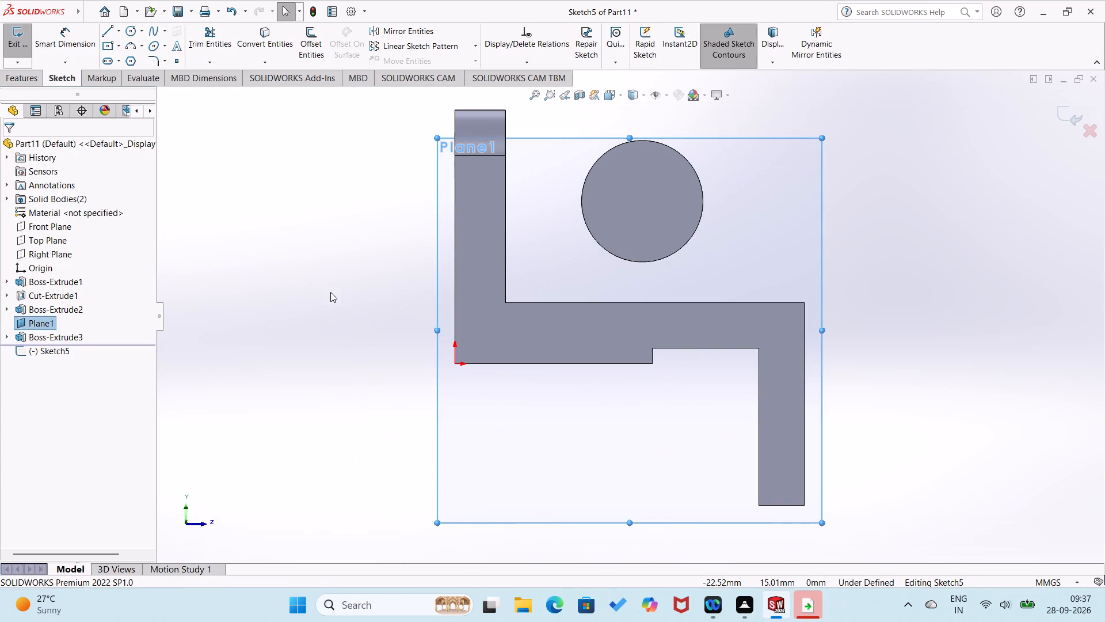
pyautogui.moveTo(330, 292); pyautogui.dragTo(243, 328, button='right')
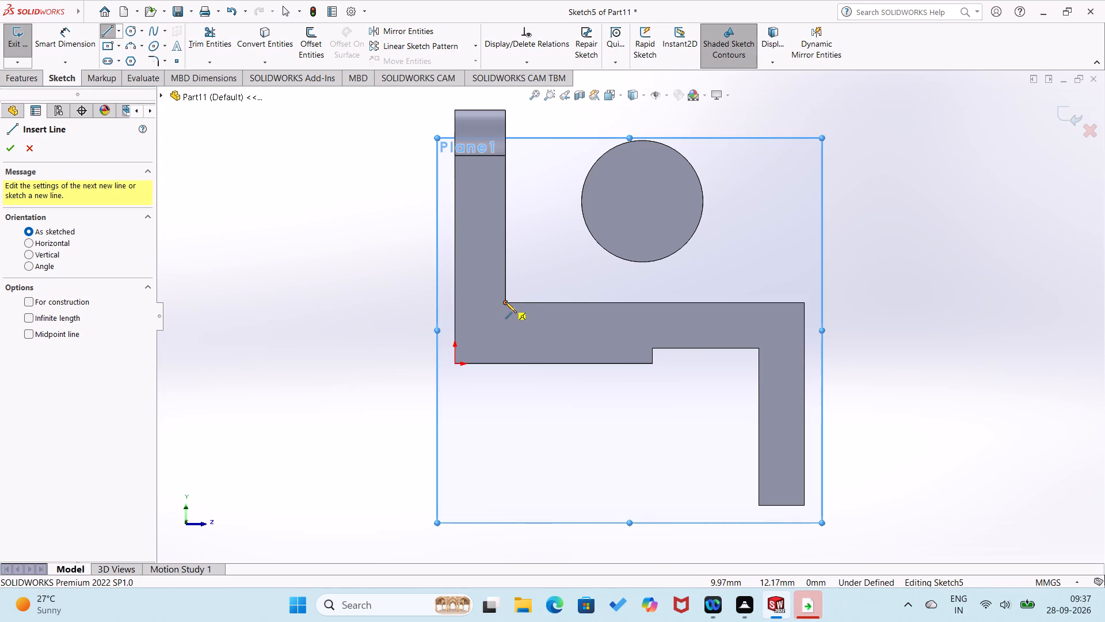
pyautogui.click(505, 302)
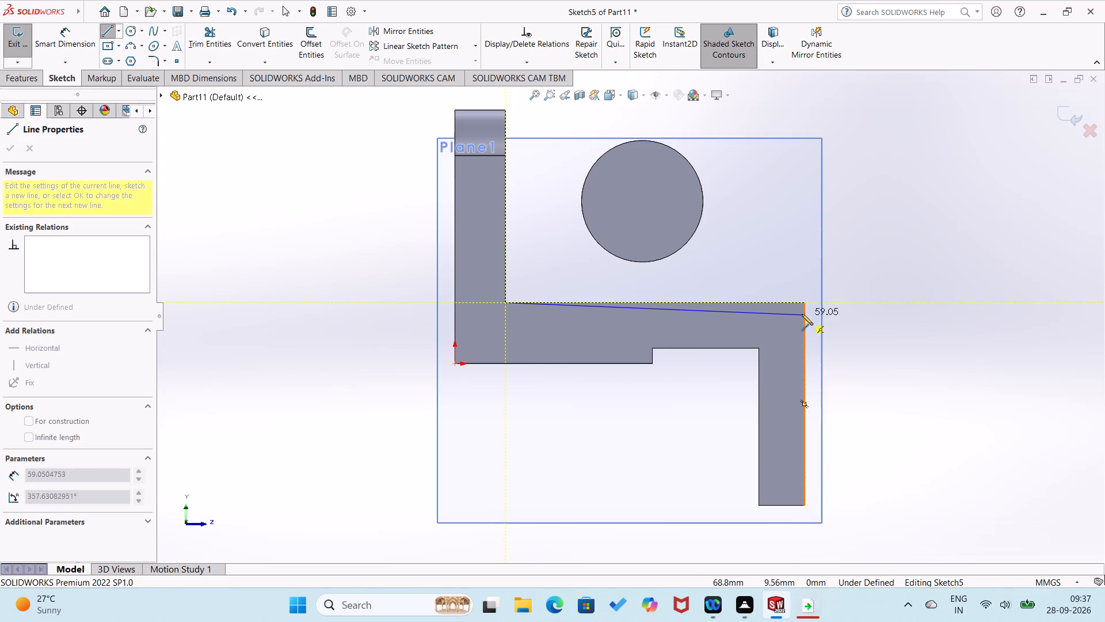
pyautogui.click(805, 302)
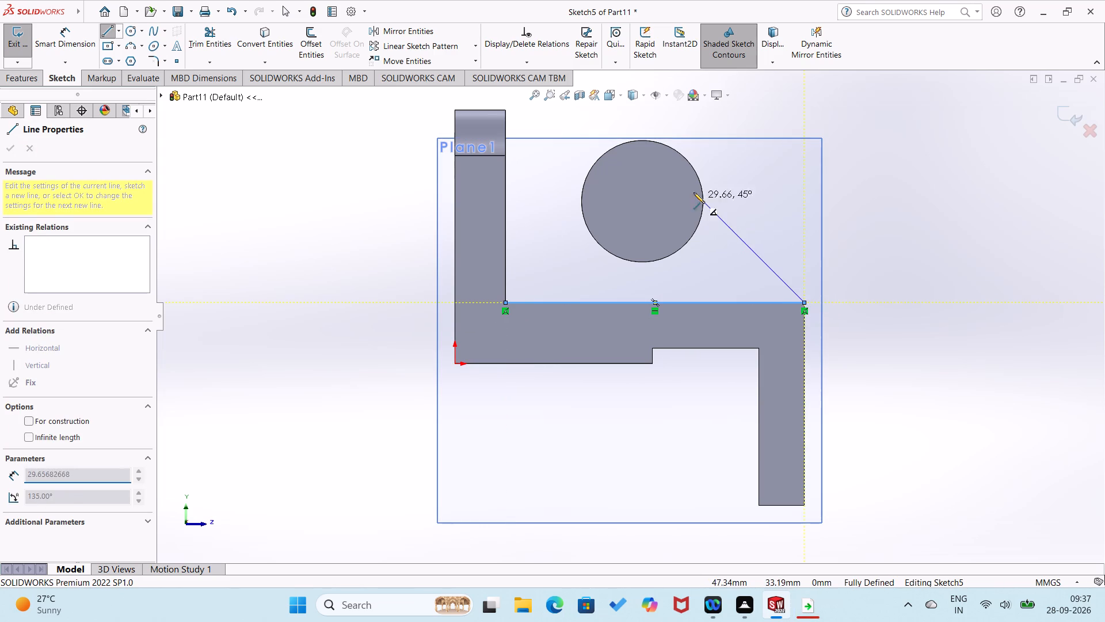
pyautogui.click(677, 149)
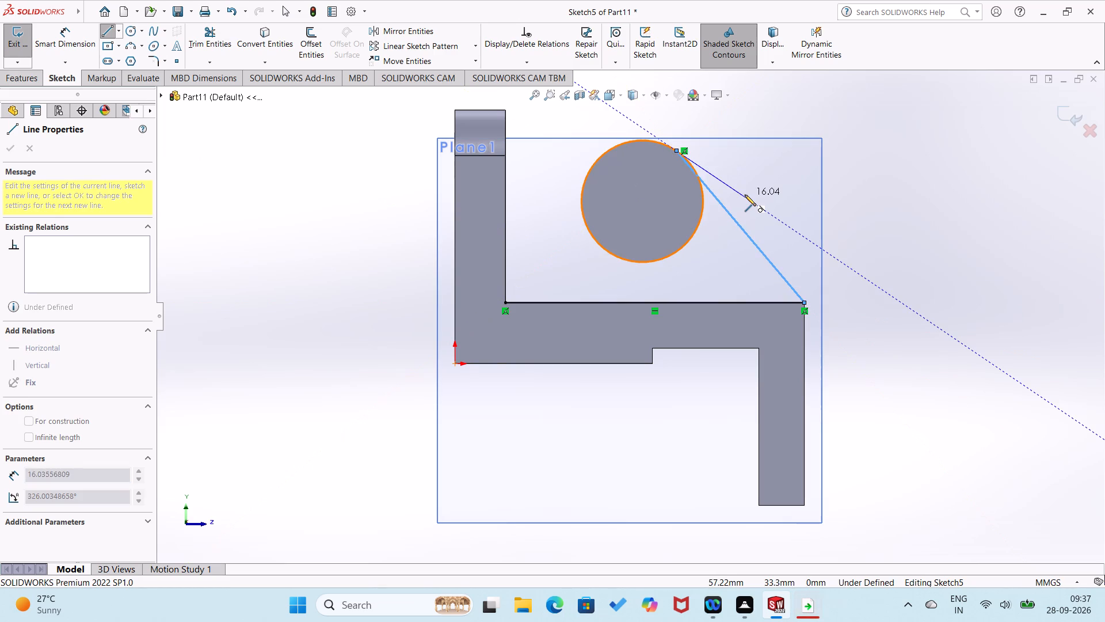
pyautogui.hotkey('ctrl', 'z')
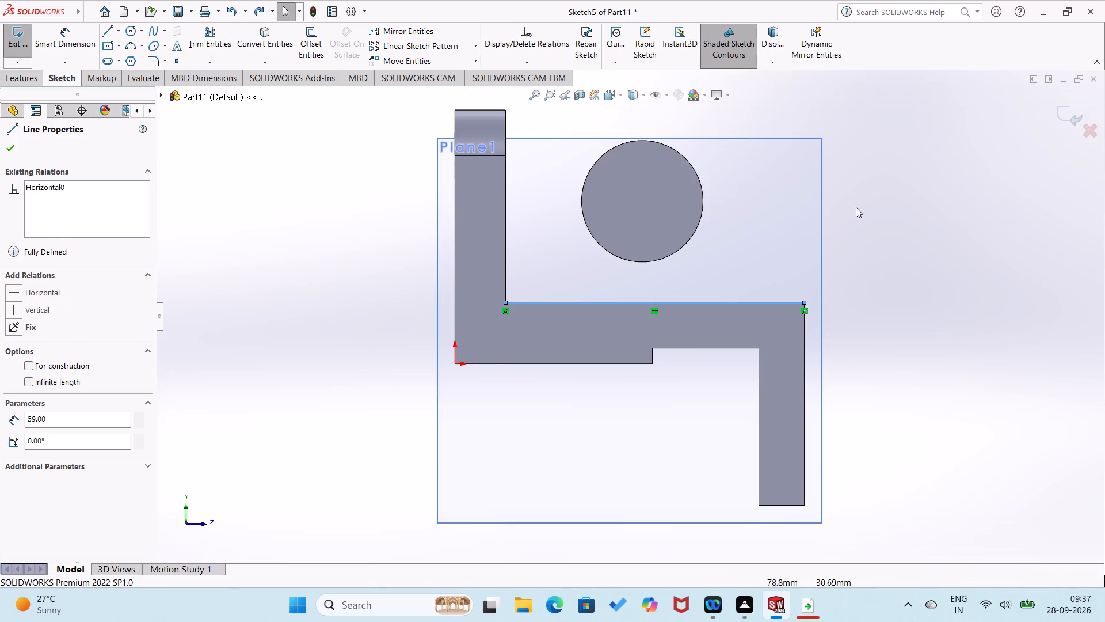
# Sketch a 38 mm vertical line up the plate's inner face, continuing with a tangent arc of about 2.4 mm radius and a 23 mm line to the boss.
pyautogui.moveTo(913, 222); pyautogui.dragTo(790, 237, button='right')
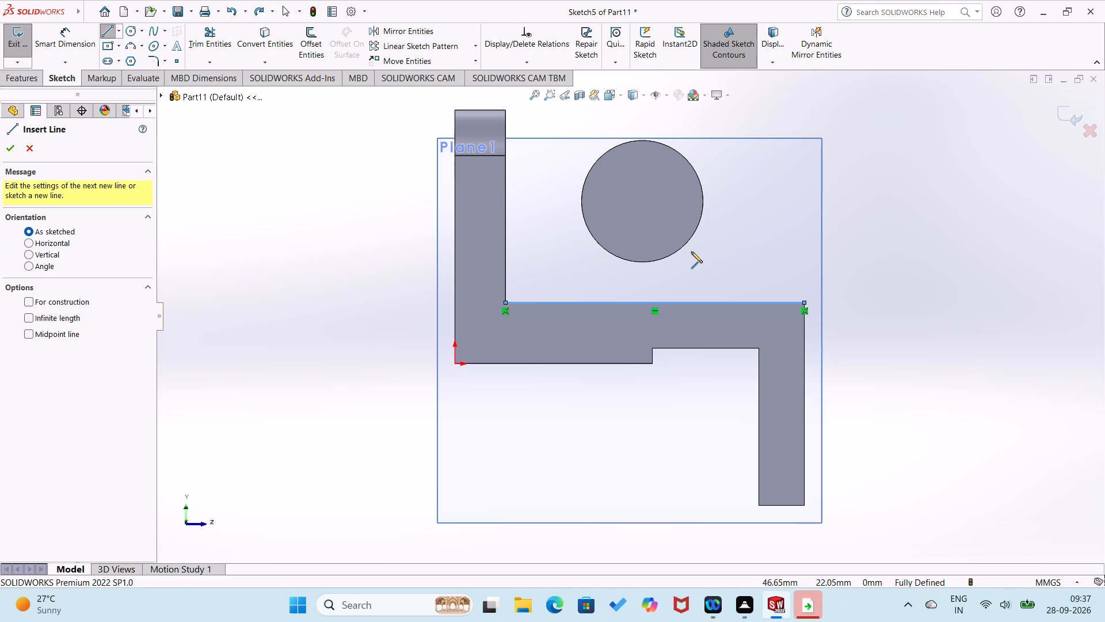
pyautogui.click(506, 301)
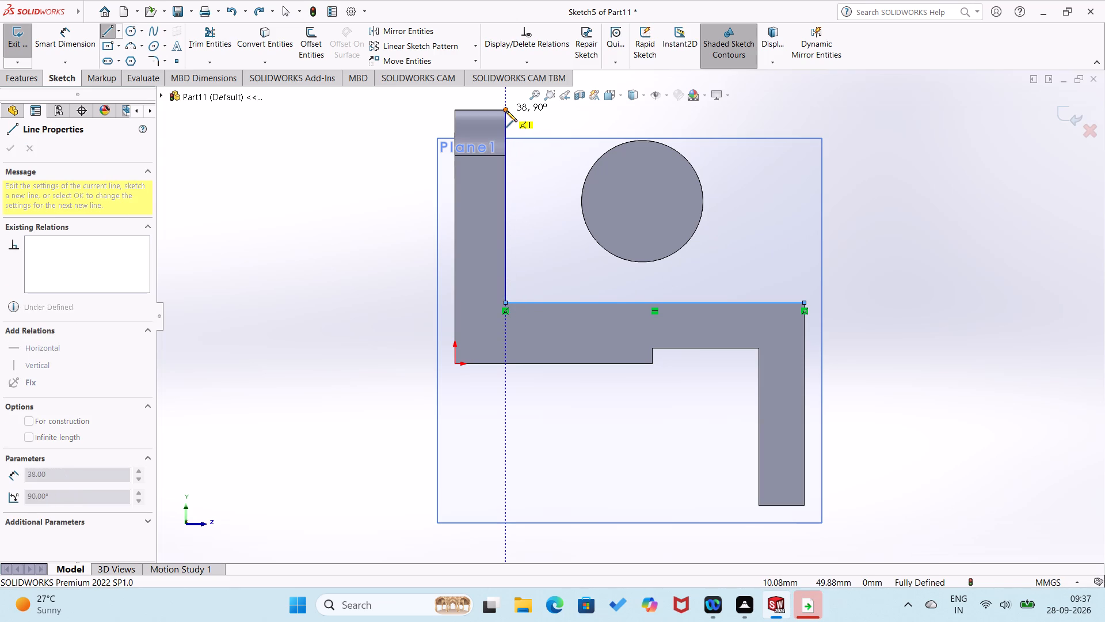
pyautogui.click(506, 109)
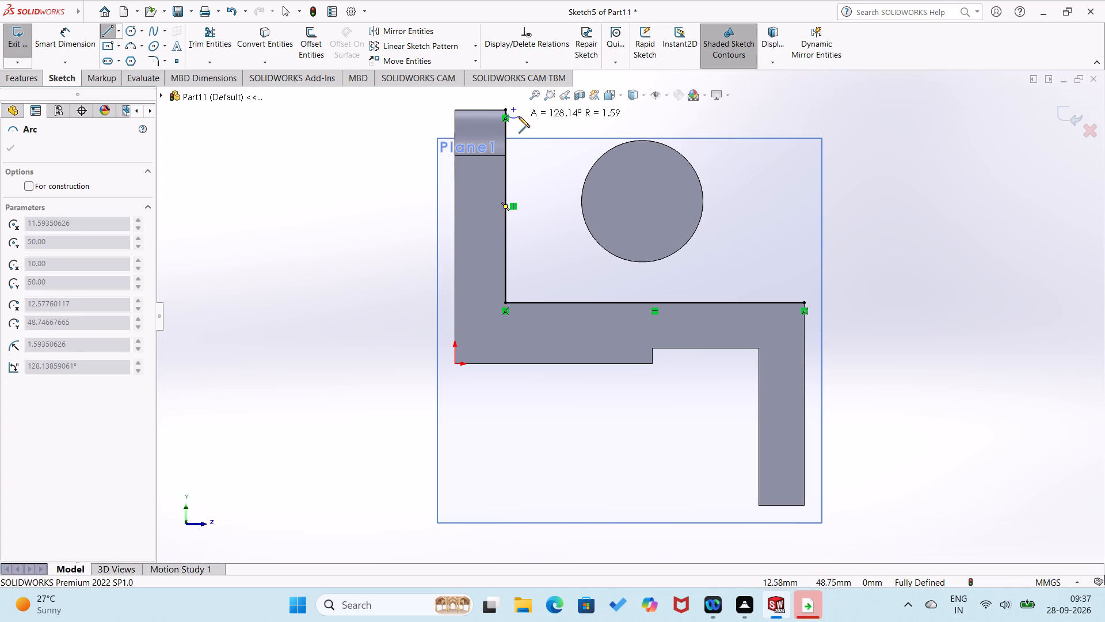
pyautogui.click(517, 123)
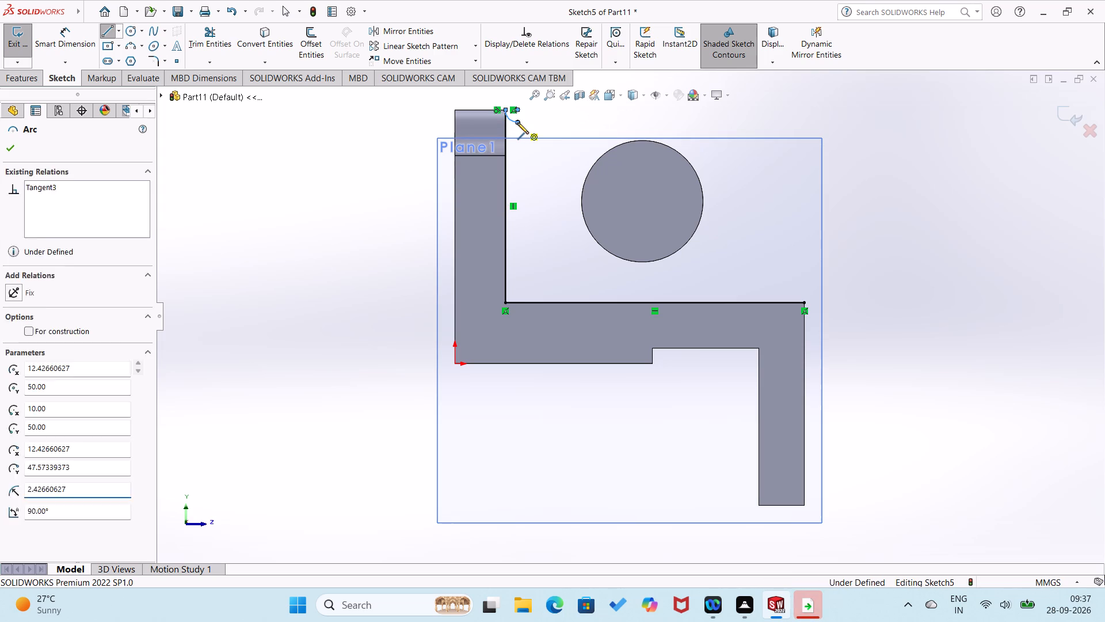
pyautogui.click(634, 139)
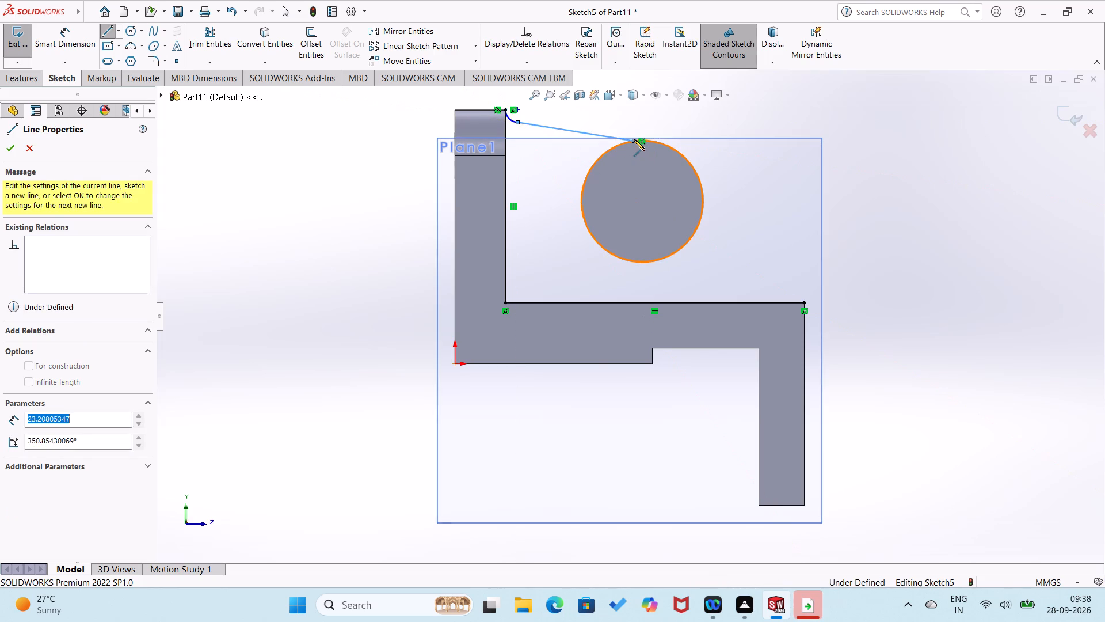
pyautogui.moveTo(634, 145); pyautogui.dragTo(658, 105, button='right')
pyautogui.moveTo(684, 162); pyautogui.dragTo(707, 81, button='right')
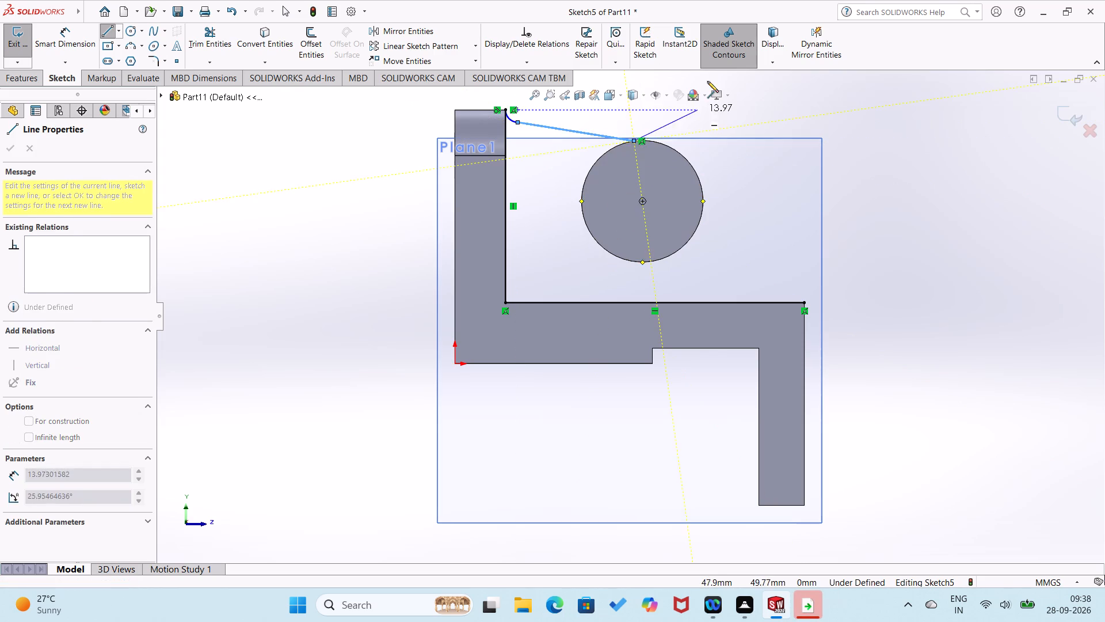
# Sketch a sloped line about 37.8 mm long from the base's outer top corner to the boss circle, and close the profile with a short line.
pyautogui.moveTo(957, 286); pyautogui.dragTo(849, 309, button='right')
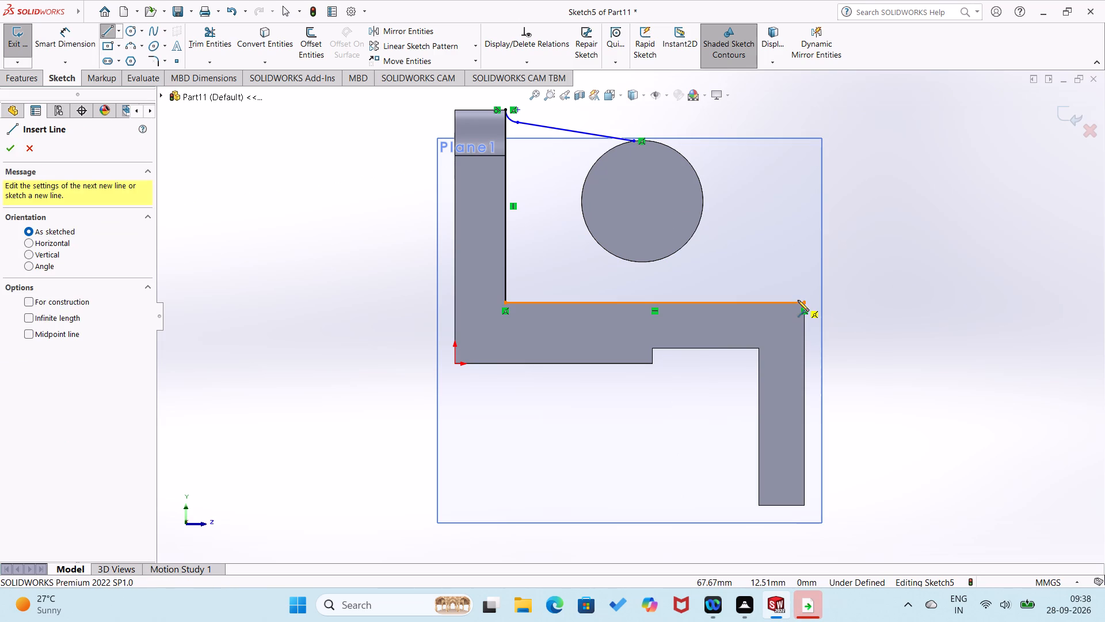
pyautogui.click(804, 300)
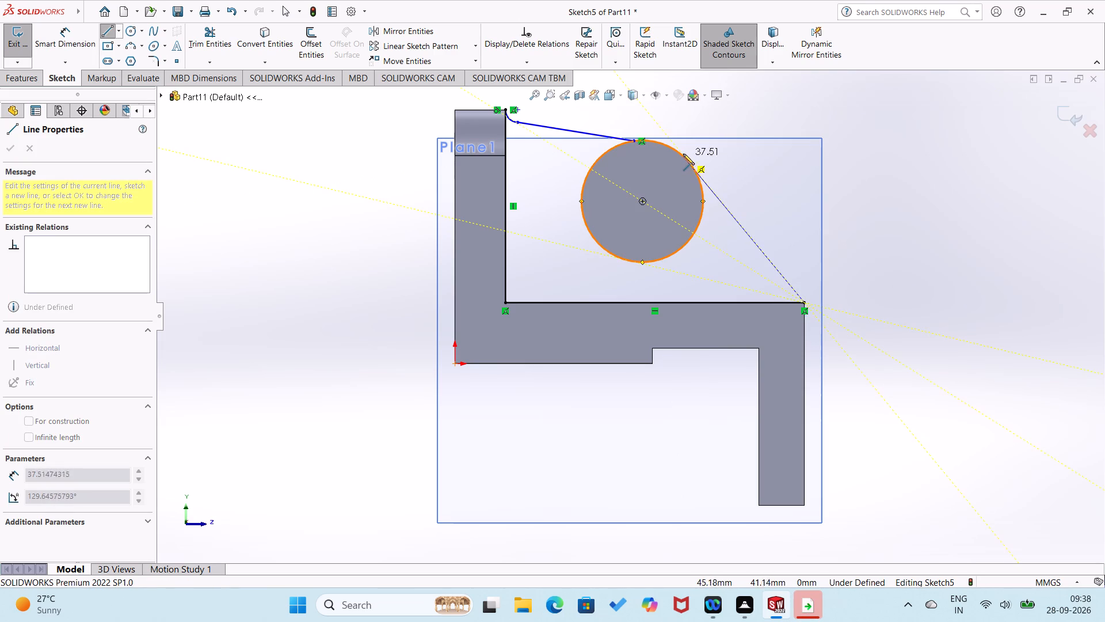
pyautogui.click(683, 154)
pyautogui.moveTo(856, 271); pyautogui.dragTo(886, 168, button='right')
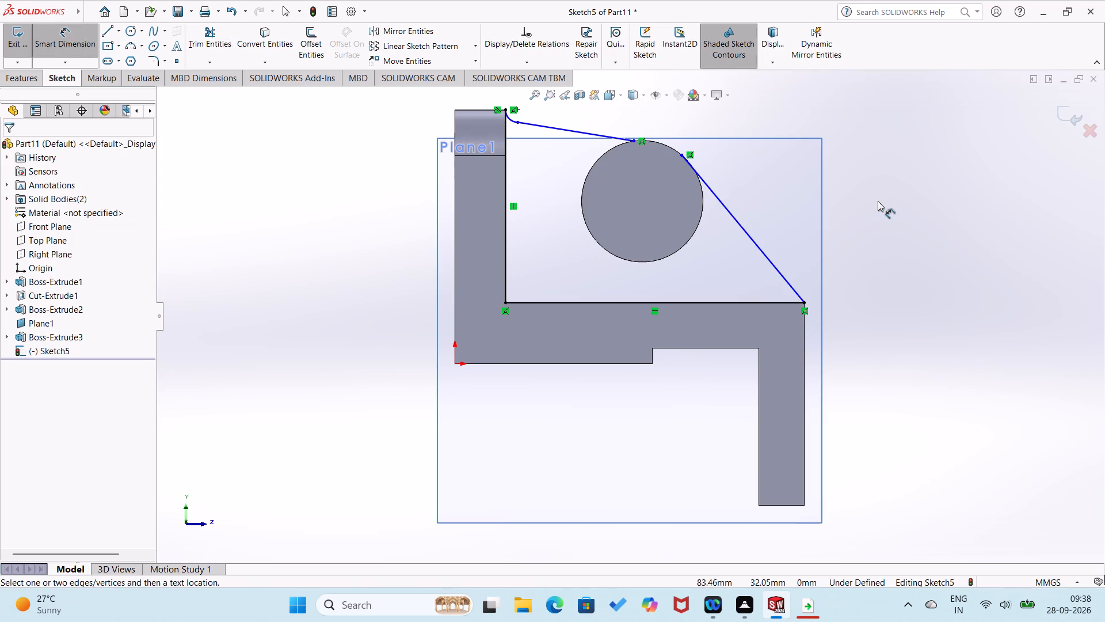
pyautogui.moveTo(907, 184); pyautogui.dragTo(807, 222, button='right')
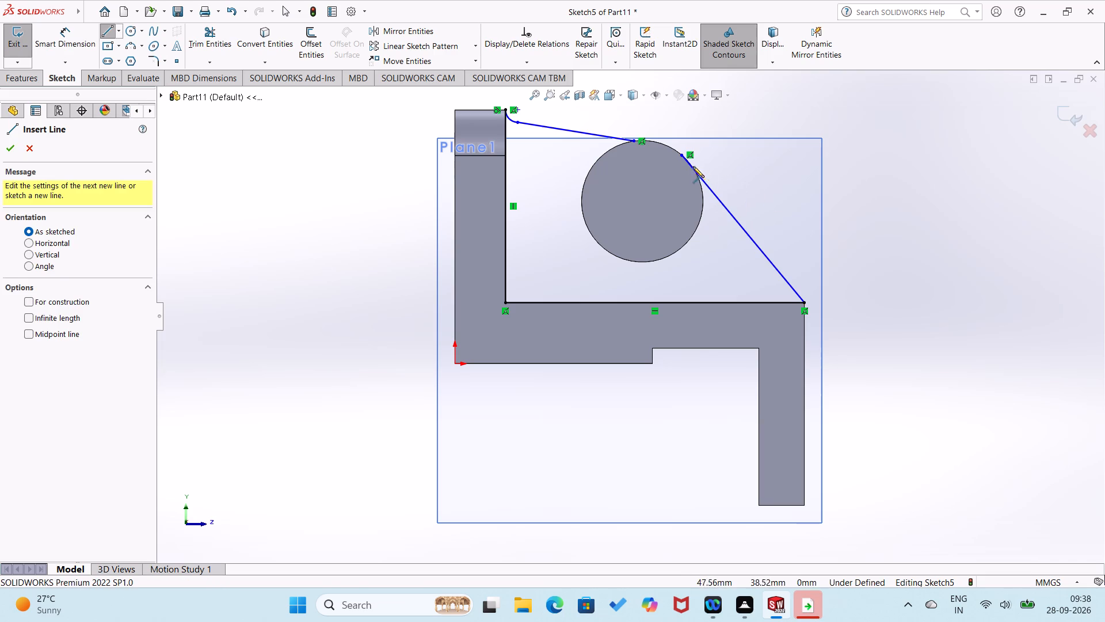
pyautogui.click(681, 154)
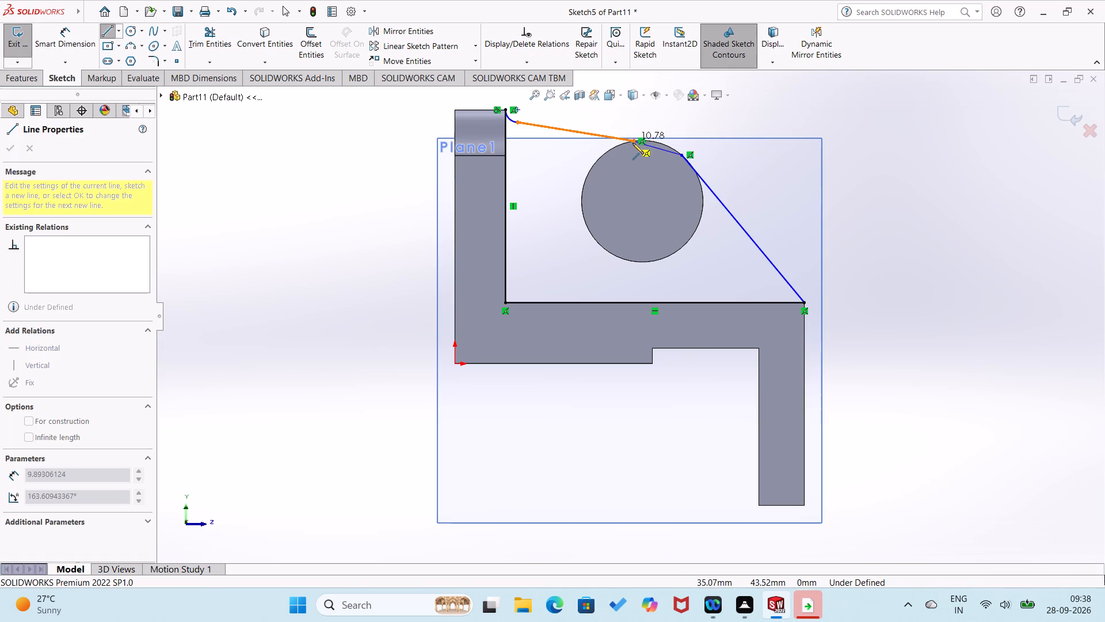
pyautogui.click(632, 143)
# Dimension the vertical height of the sloped line between the base's outer corner and the boss.
pyautogui.moveTo(960, 287); pyautogui.dragTo(980, 173, button='right')
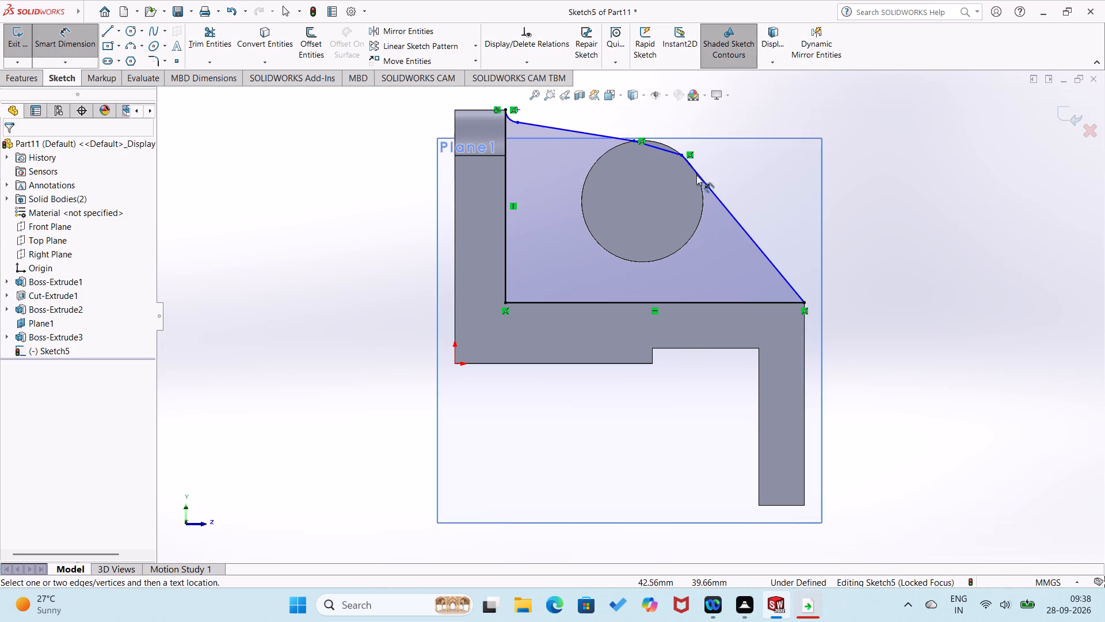
pyautogui.click(783, 279)
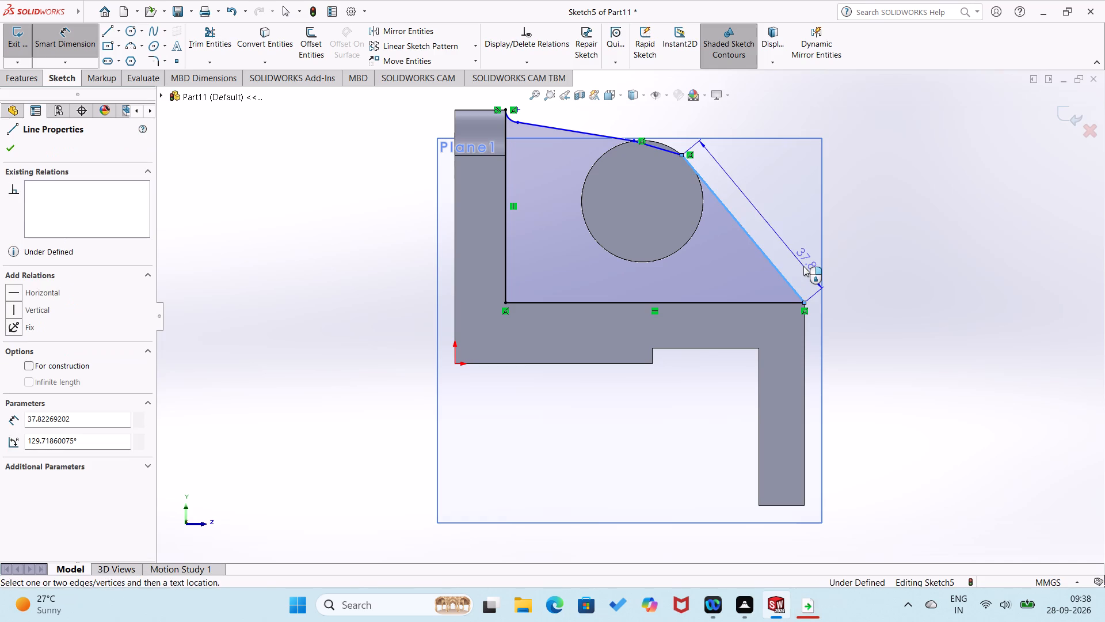
pyautogui.click(805, 266)
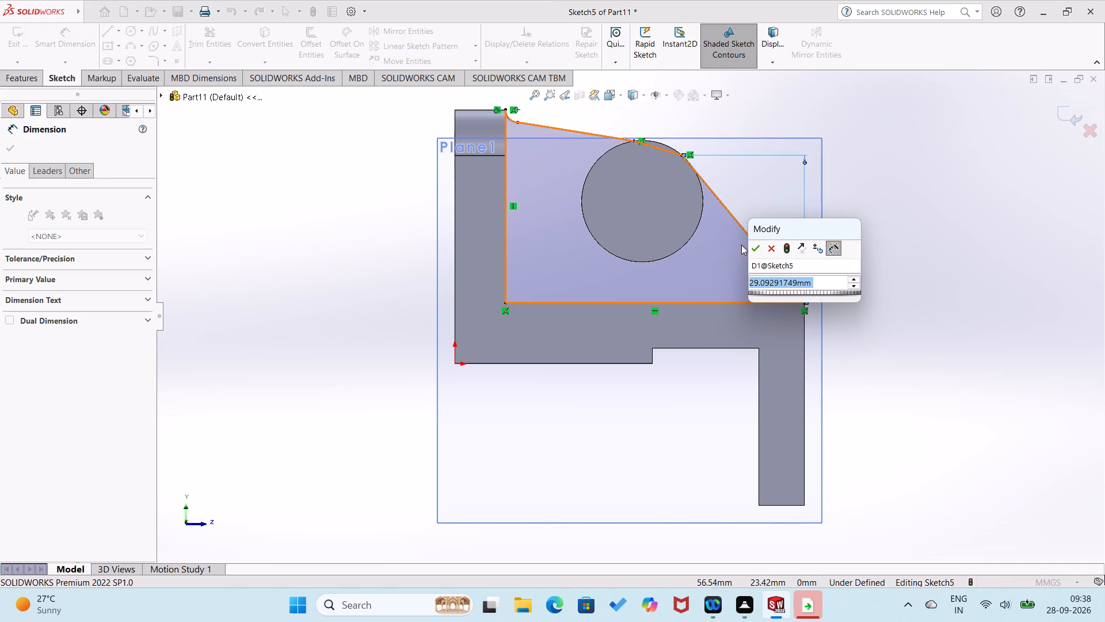
pyautogui.click(753, 245)
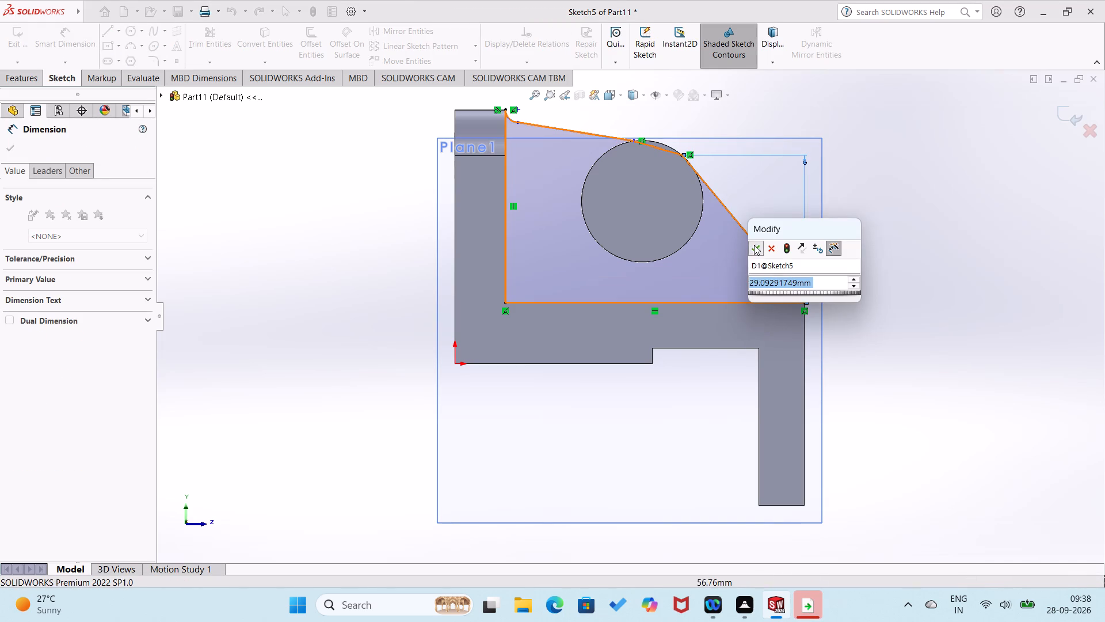
# Dimension the length of the upper line running from the small arc to the boss.
pyautogui.click(590, 133)
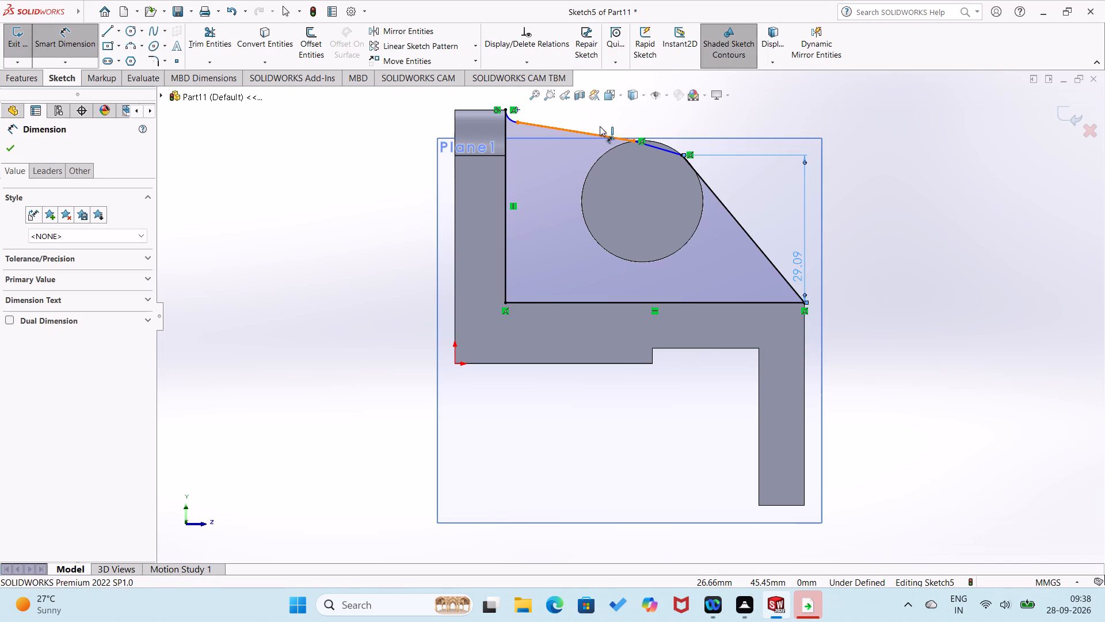
pyautogui.click(602, 123)
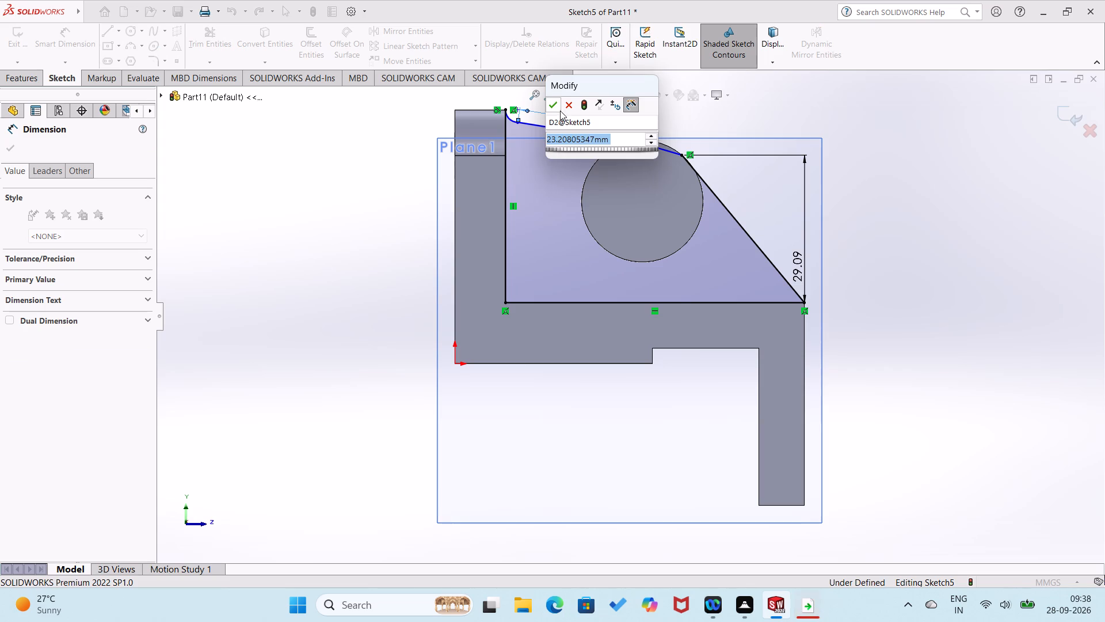
pyautogui.click(558, 108)
# Dimension the radius of the small arc at the top of the plate.
pyautogui.scroll(1, 539, 112)
pyautogui.scroll(-4, 536, 150)
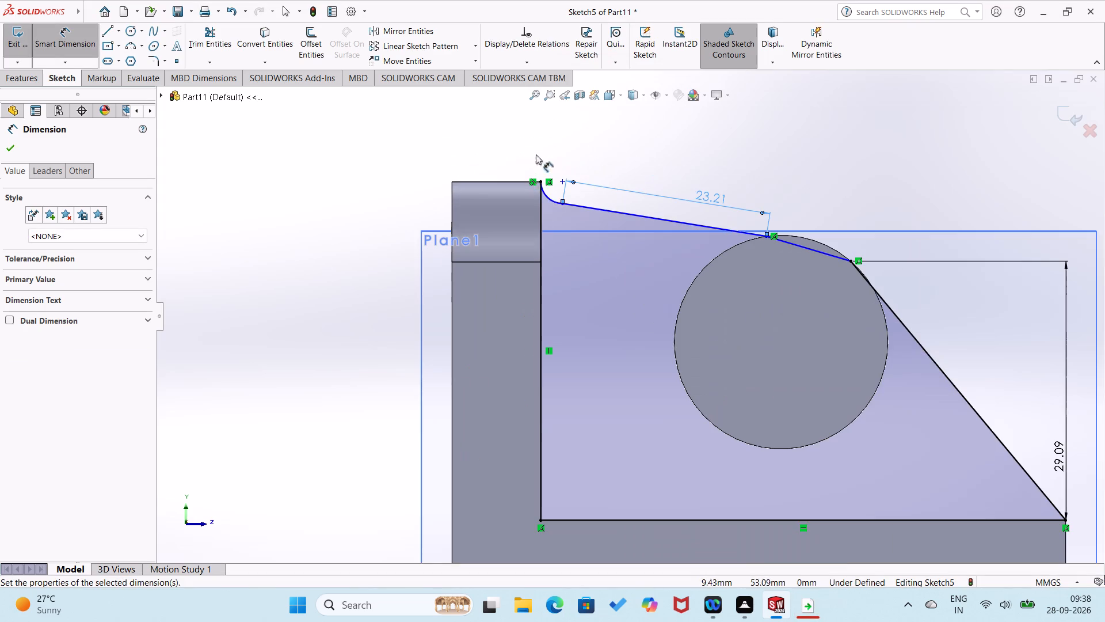
pyautogui.click(553, 200)
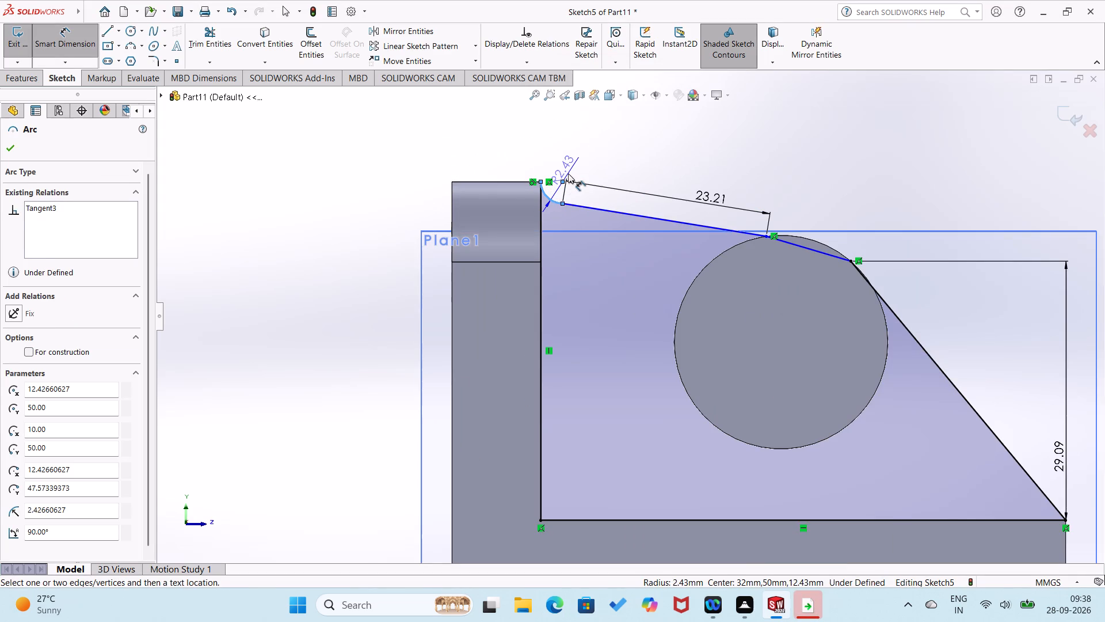
pyautogui.click(568, 173)
pyautogui.click(519, 157)
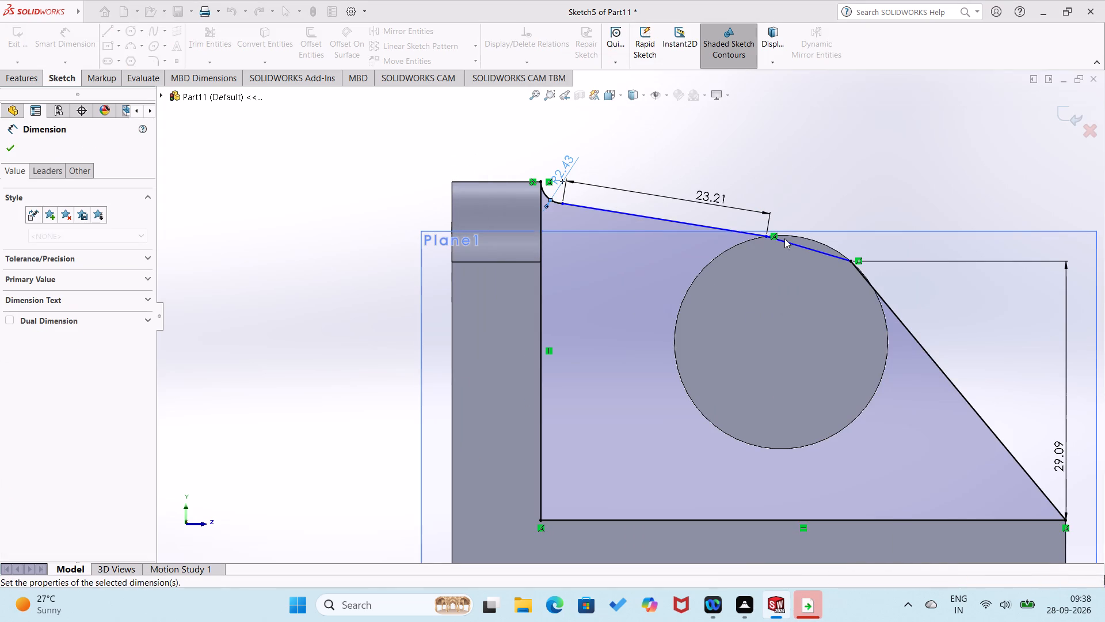
# Dimension the horizontal span of the short closing line across the top of the boss circle.
pyautogui.click(797, 246)
pyautogui.click(811, 222)
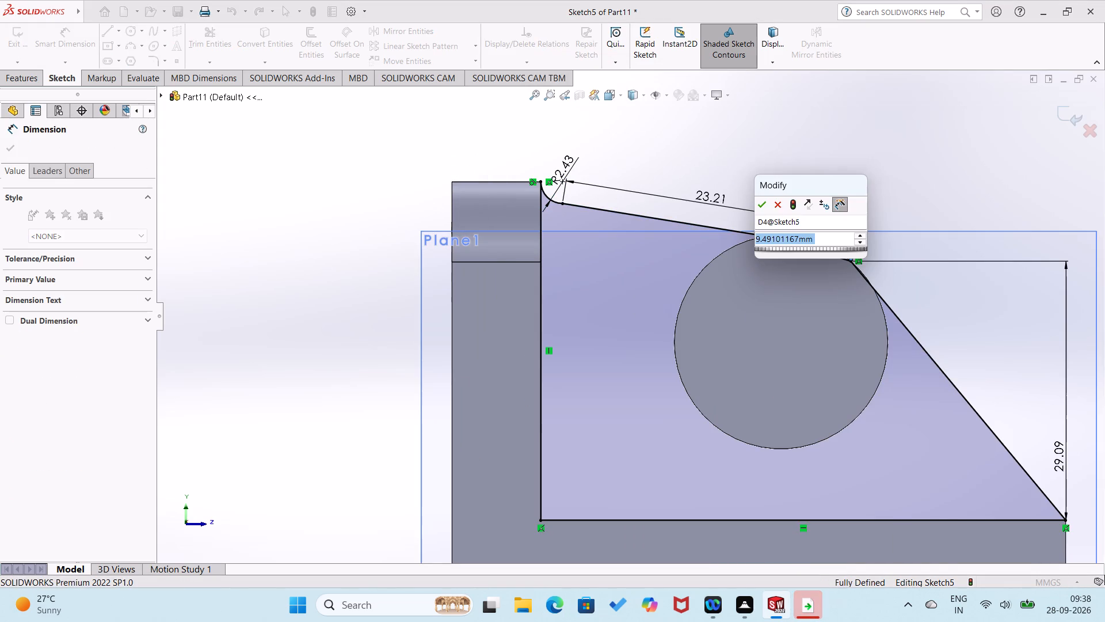
pyautogui.click(767, 200)
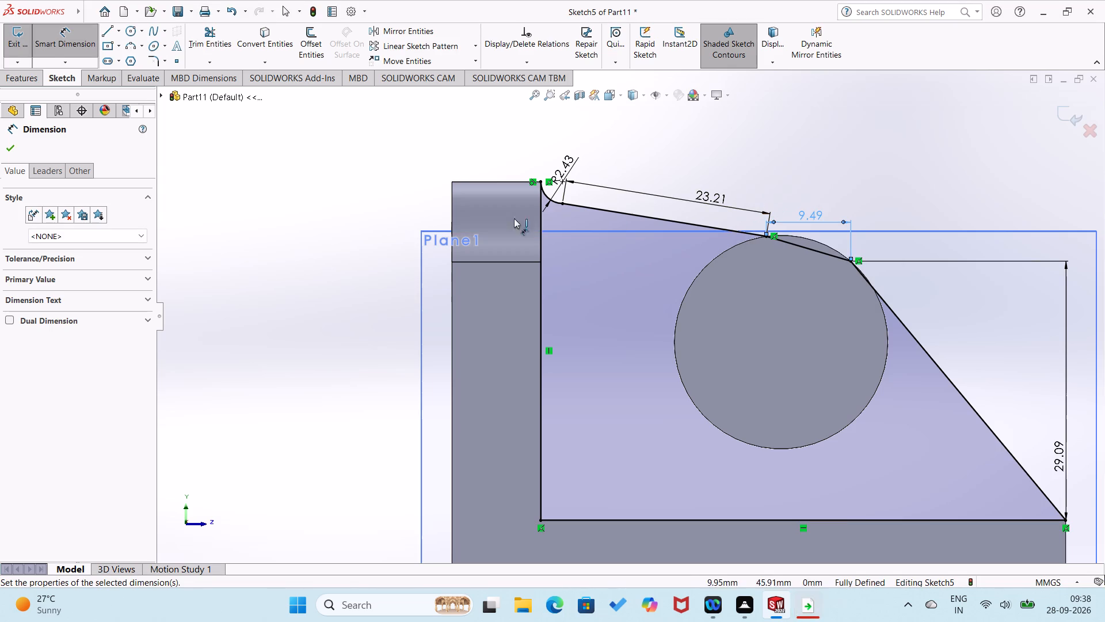
pyautogui.click(417, 217)
# Extrude the closed web profile 10 mm using the Mid Plane end condition, with merge result on.
pyautogui.click(32, 78)
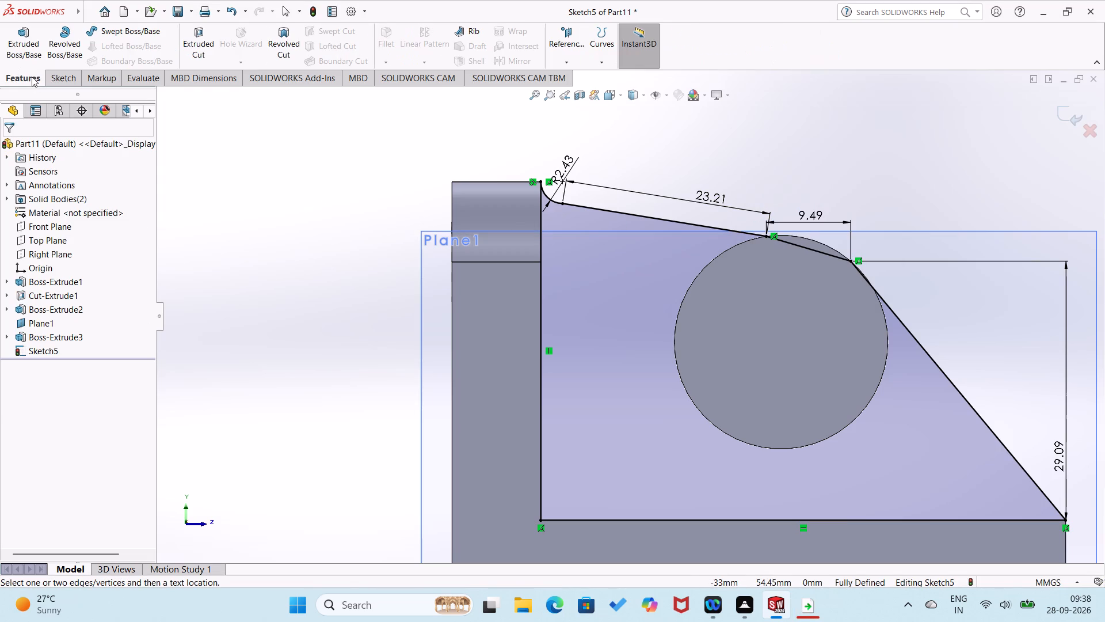
pyautogui.click(32, 55)
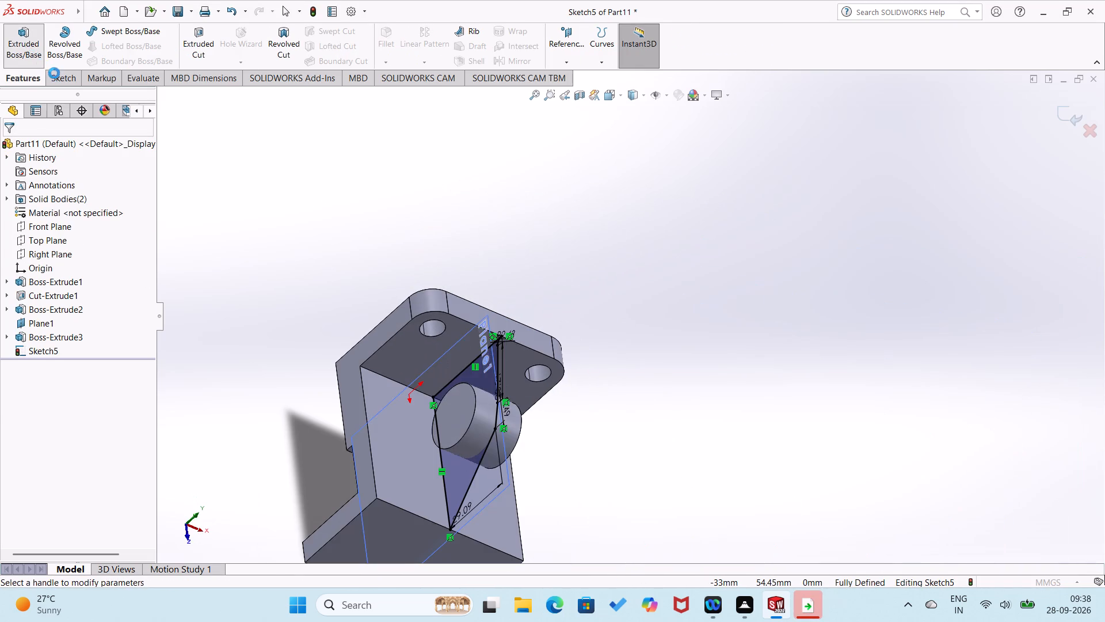
pyautogui.click(132, 222)
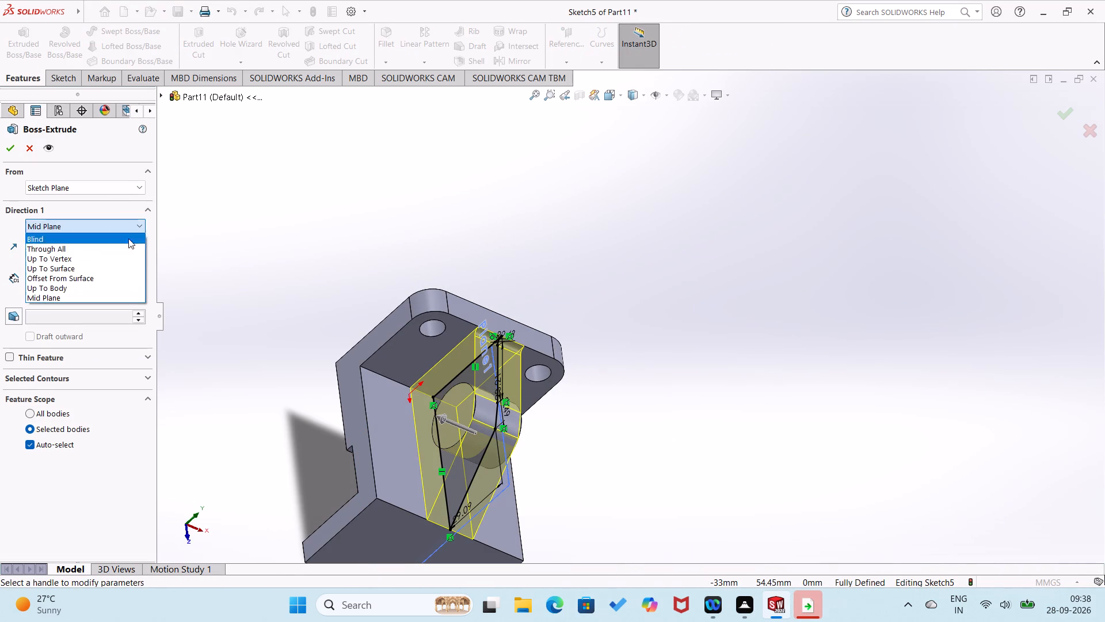
pyautogui.click(139, 300)
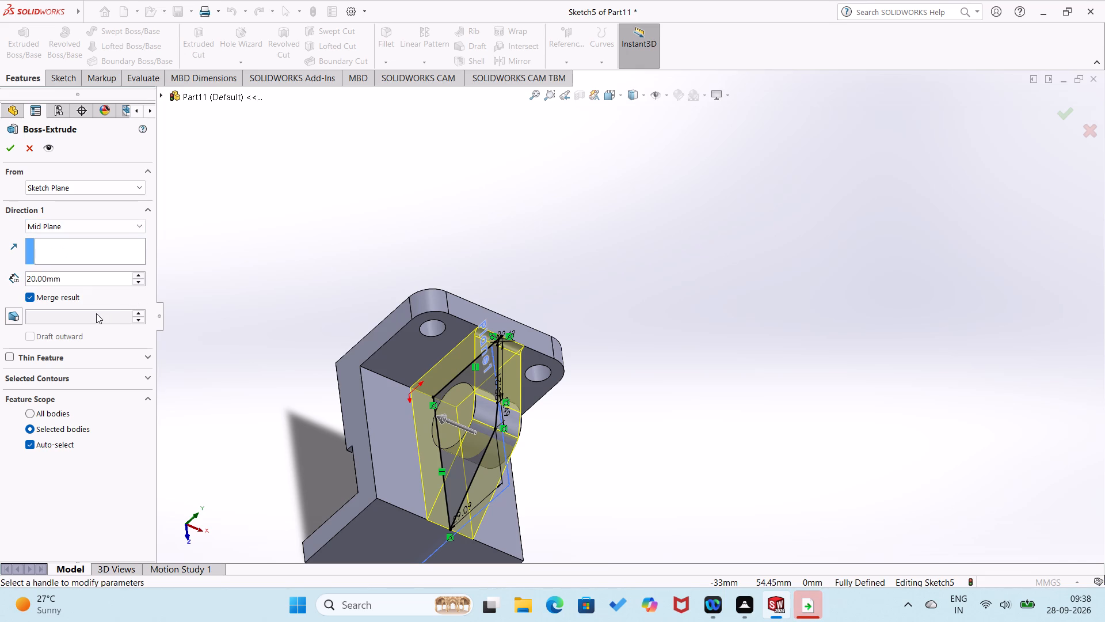
pyautogui.click(143, 282)
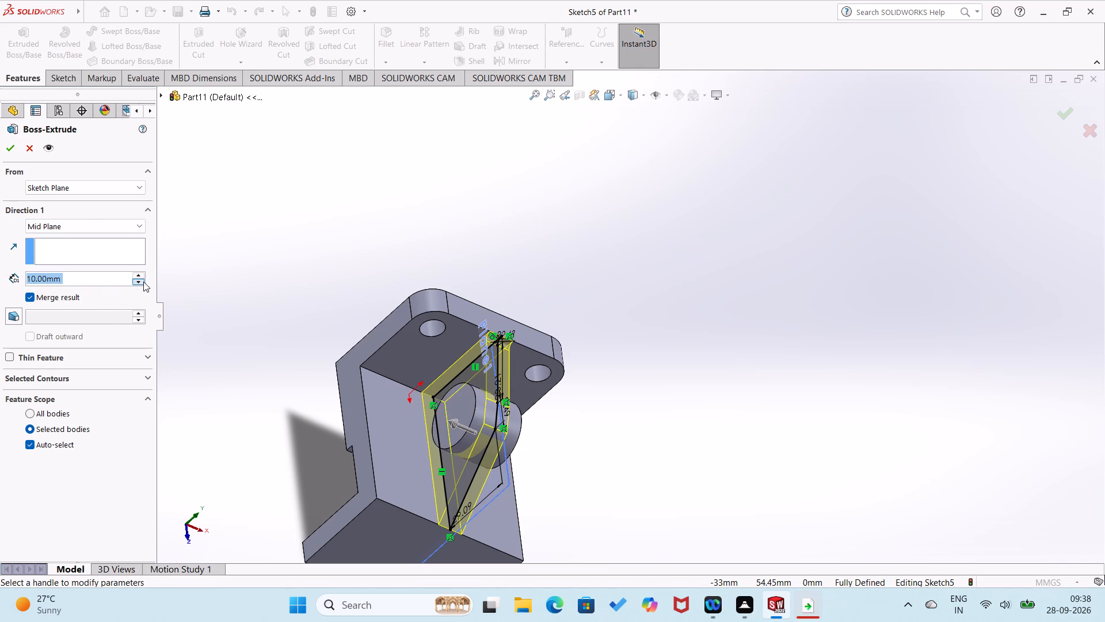
pyautogui.click(9, 153)
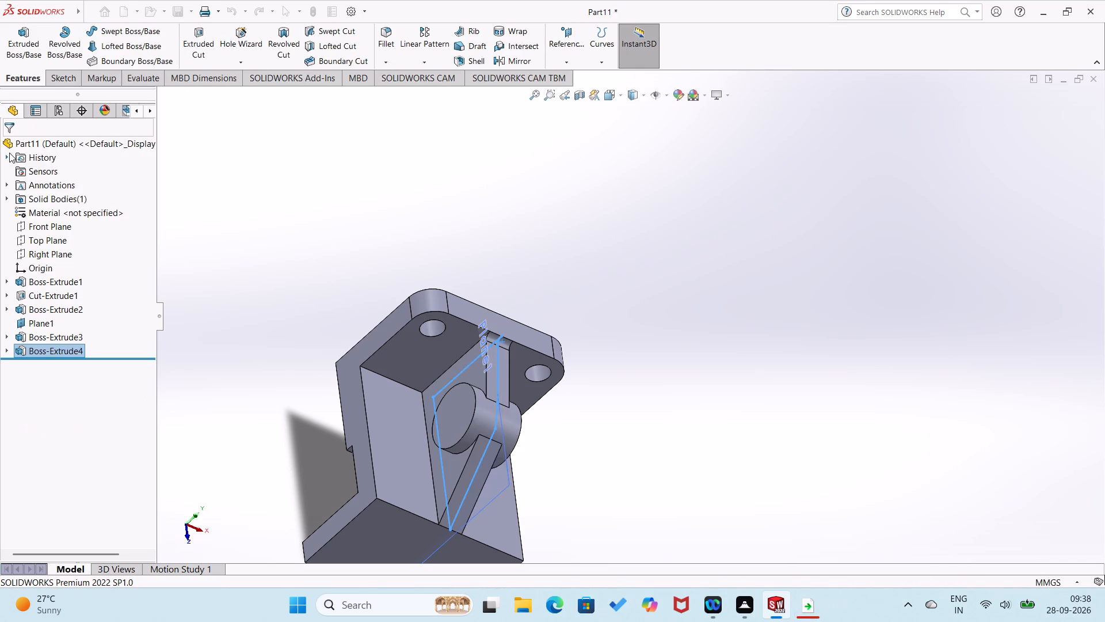
pyautogui.click(238, 213)
pyautogui.moveTo(307, 275); pyautogui.dragTo(355, 338, button='middle')
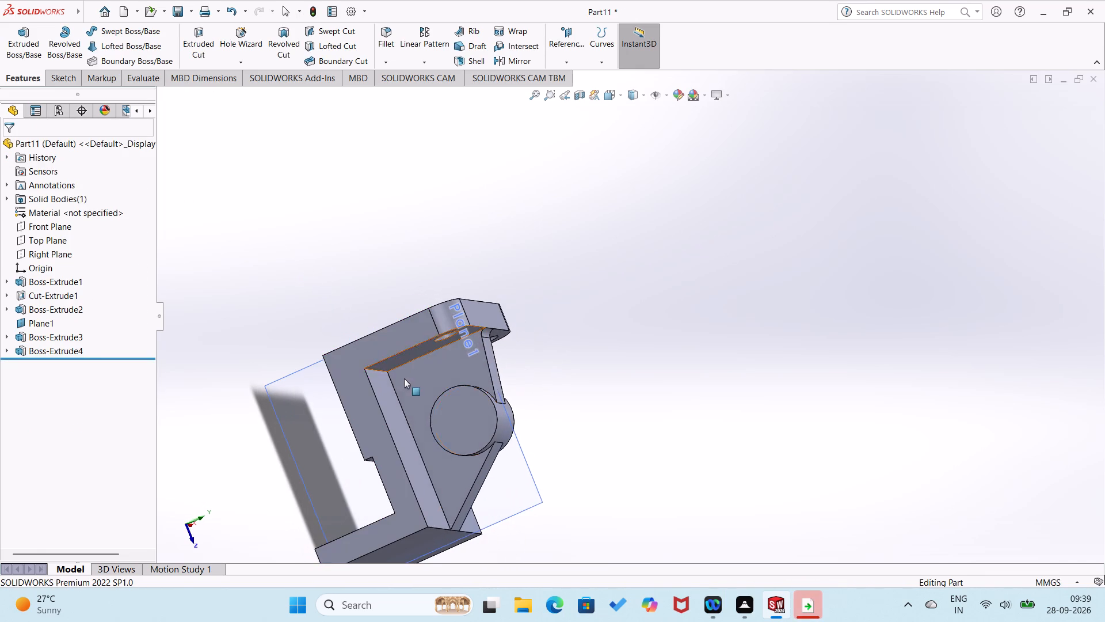
# Start a sketch on the boss's circular end face and draw a concentric circle with a radius of about 6.9 mm.
pyautogui.rightClick(441, 405)
pyautogui.click(468, 335)
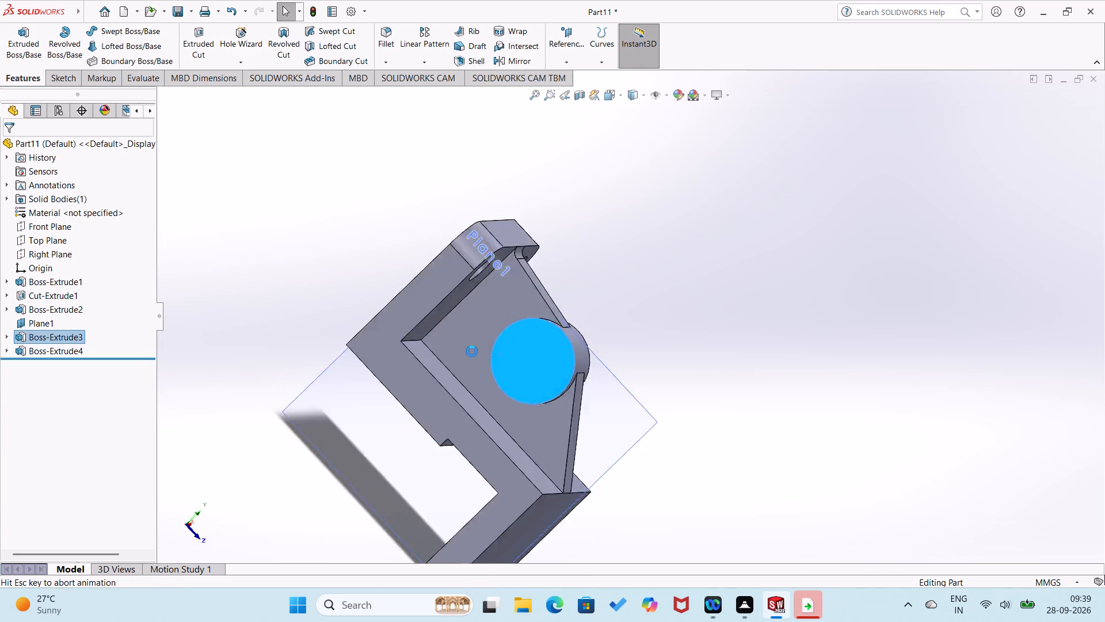
pyautogui.moveTo(391, 423); pyautogui.dragTo(519, 488, button='right')
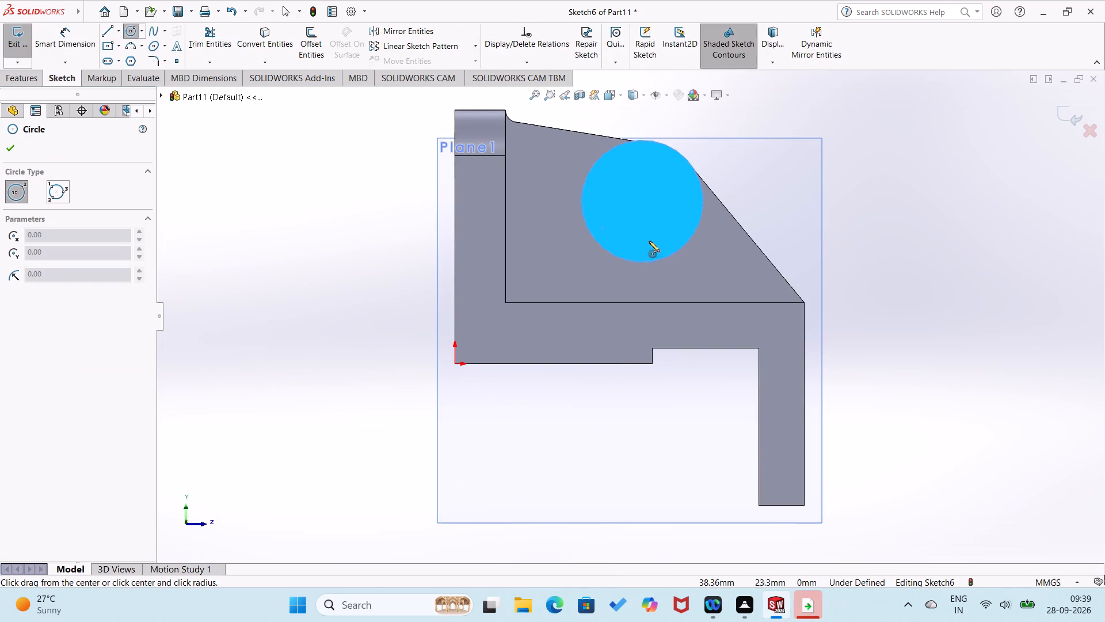
pyautogui.click(643, 200)
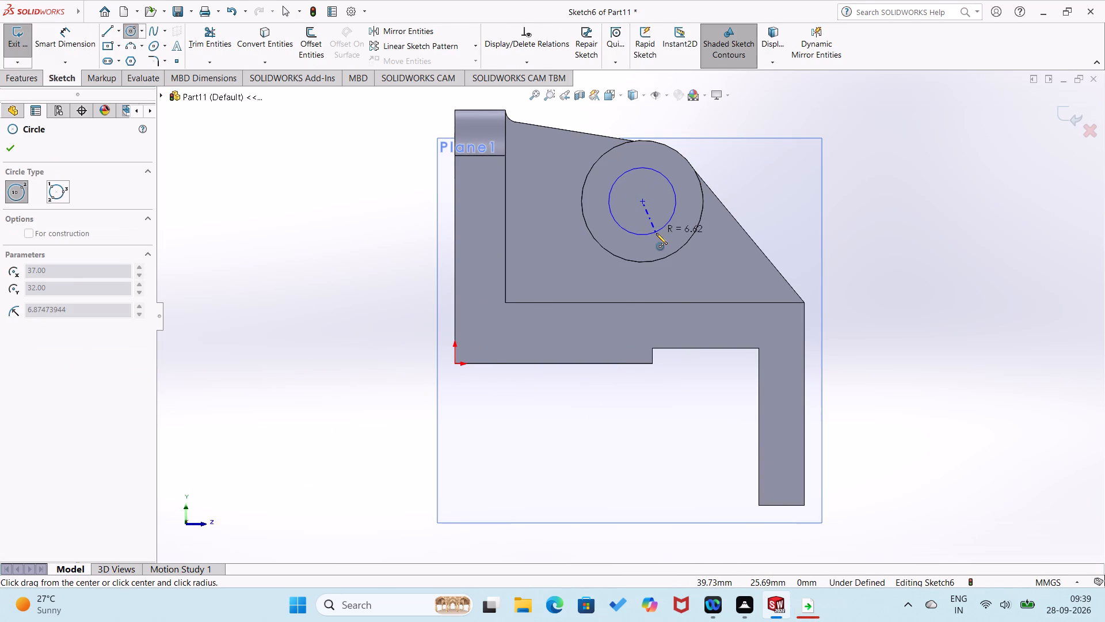
pyautogui.click(656, 233)
pyautogui.click(670, 217)
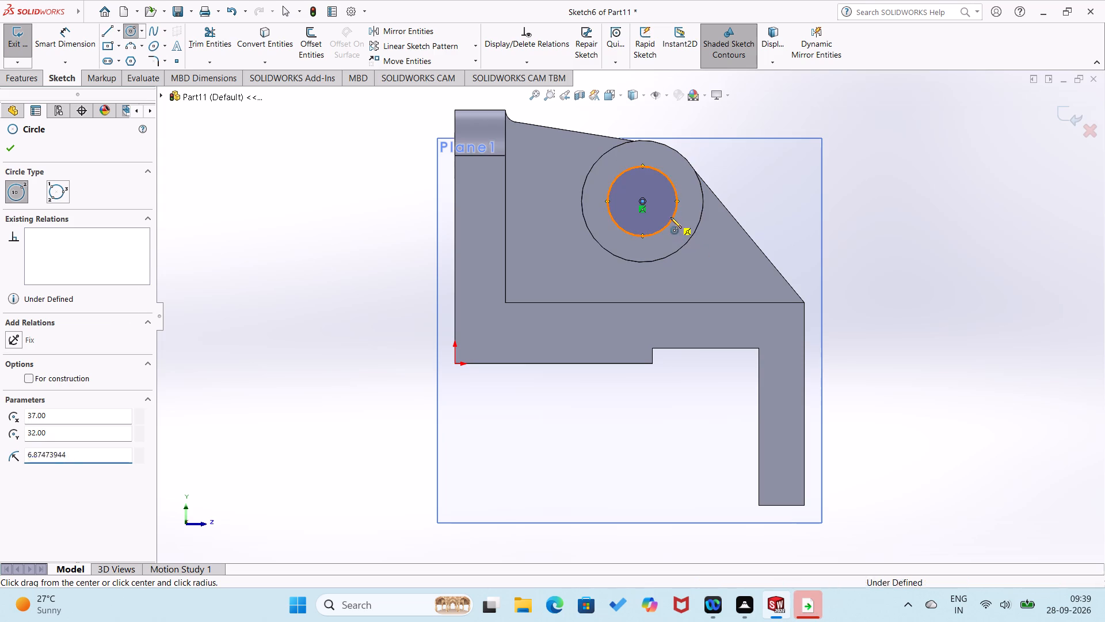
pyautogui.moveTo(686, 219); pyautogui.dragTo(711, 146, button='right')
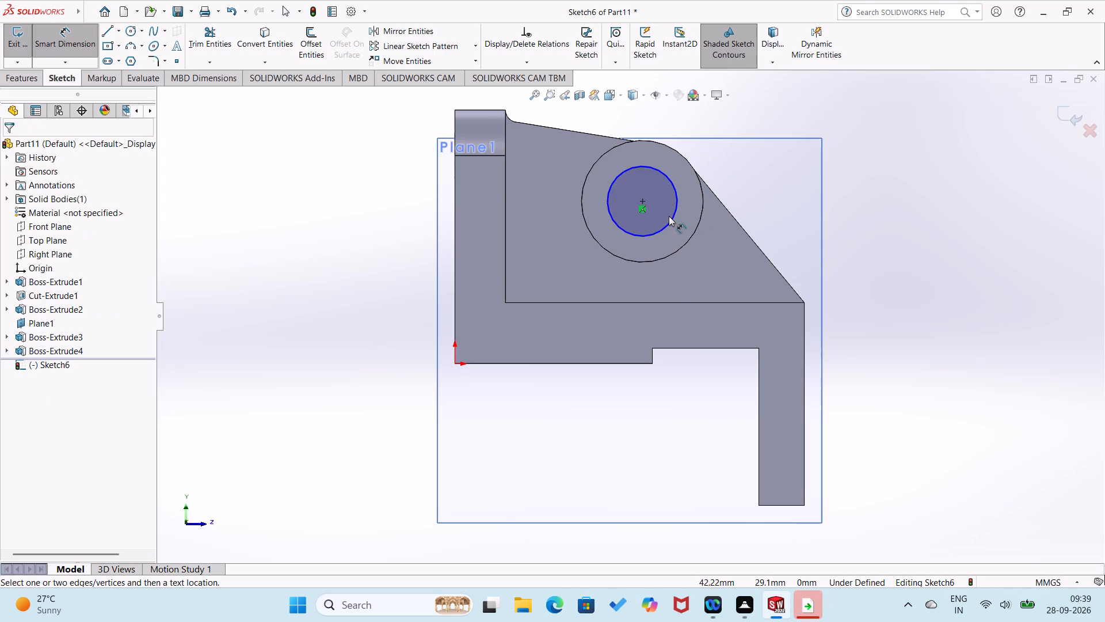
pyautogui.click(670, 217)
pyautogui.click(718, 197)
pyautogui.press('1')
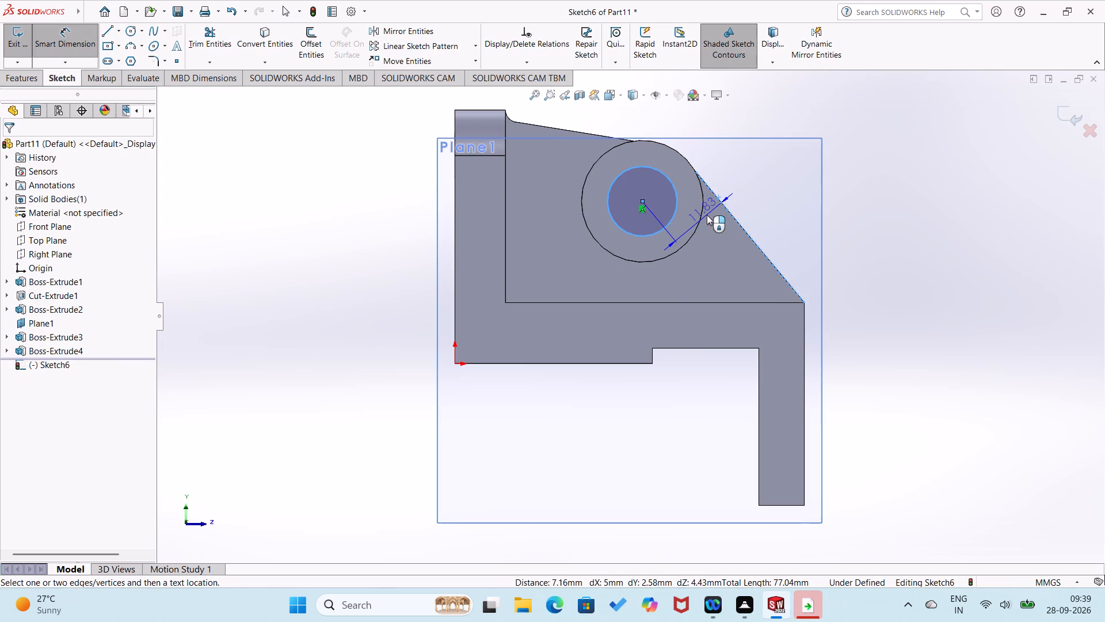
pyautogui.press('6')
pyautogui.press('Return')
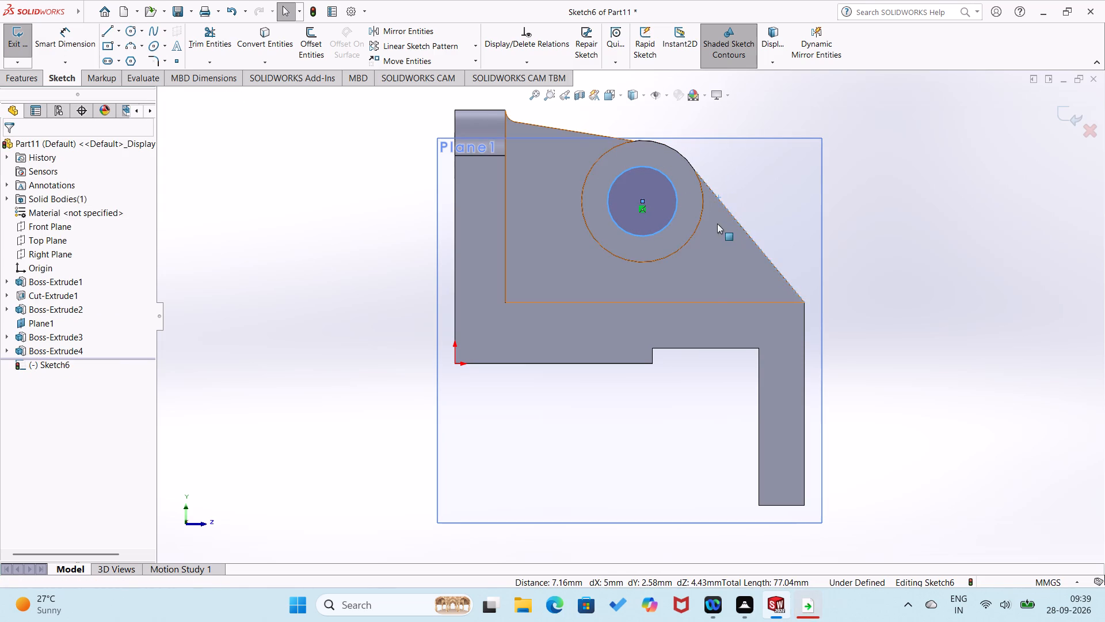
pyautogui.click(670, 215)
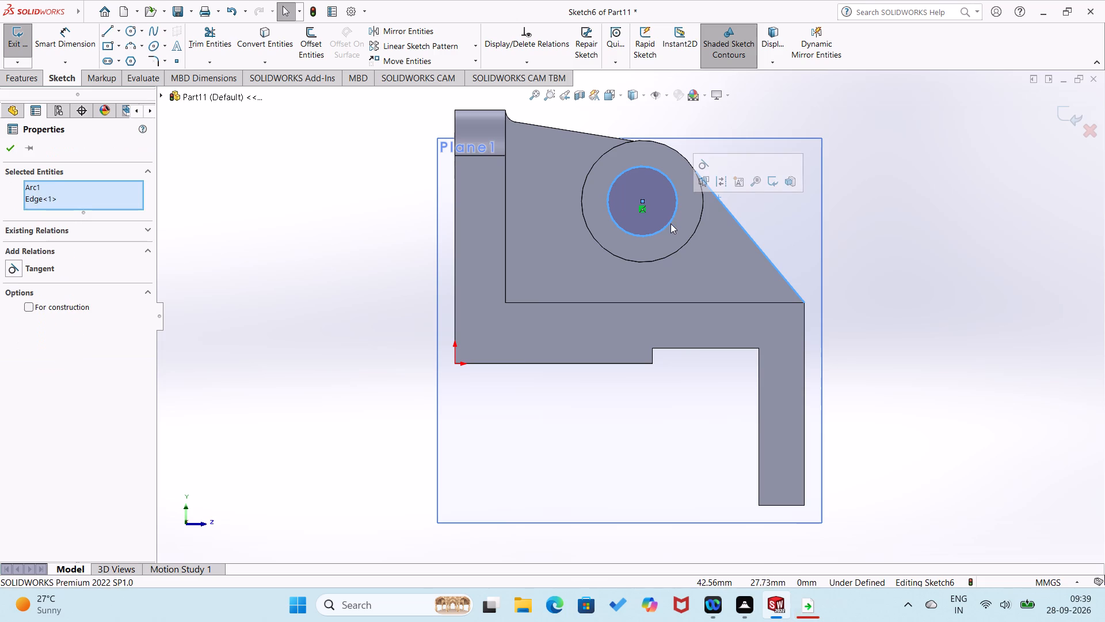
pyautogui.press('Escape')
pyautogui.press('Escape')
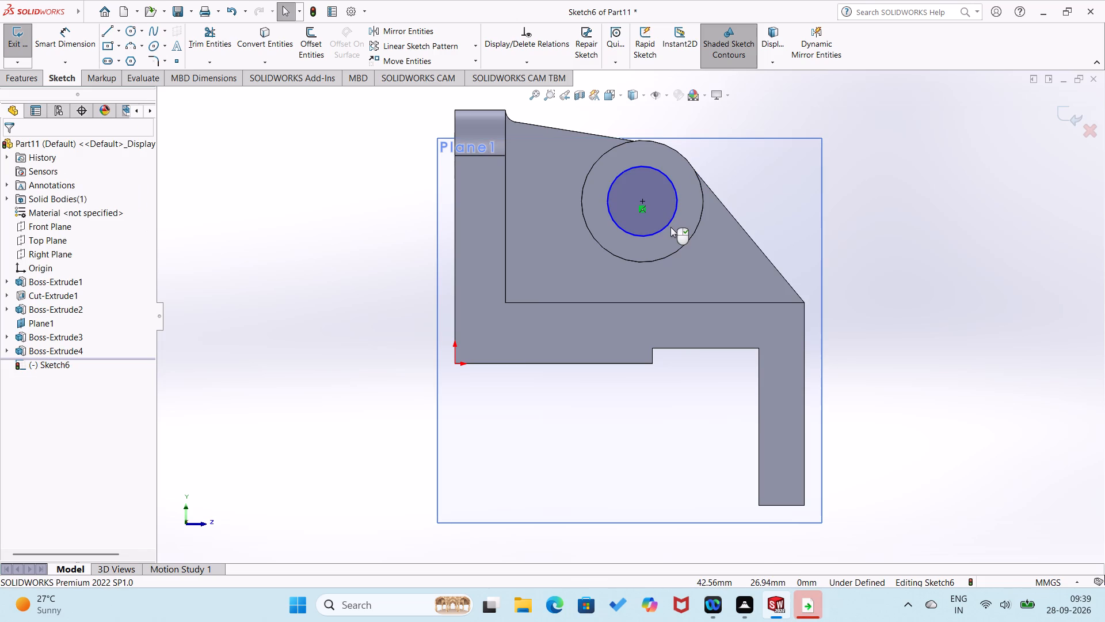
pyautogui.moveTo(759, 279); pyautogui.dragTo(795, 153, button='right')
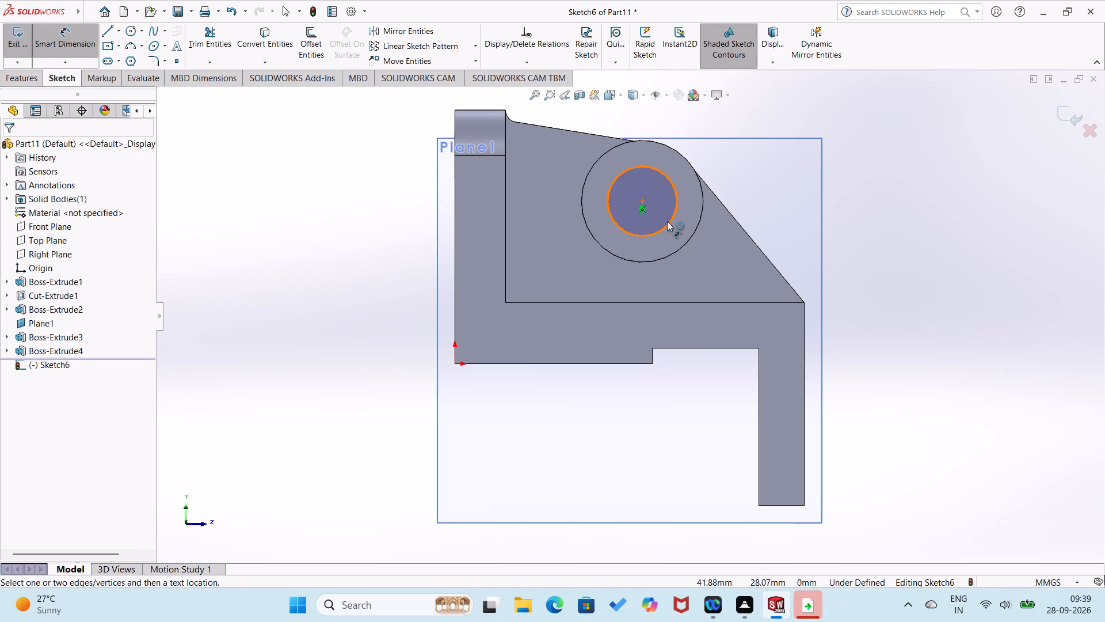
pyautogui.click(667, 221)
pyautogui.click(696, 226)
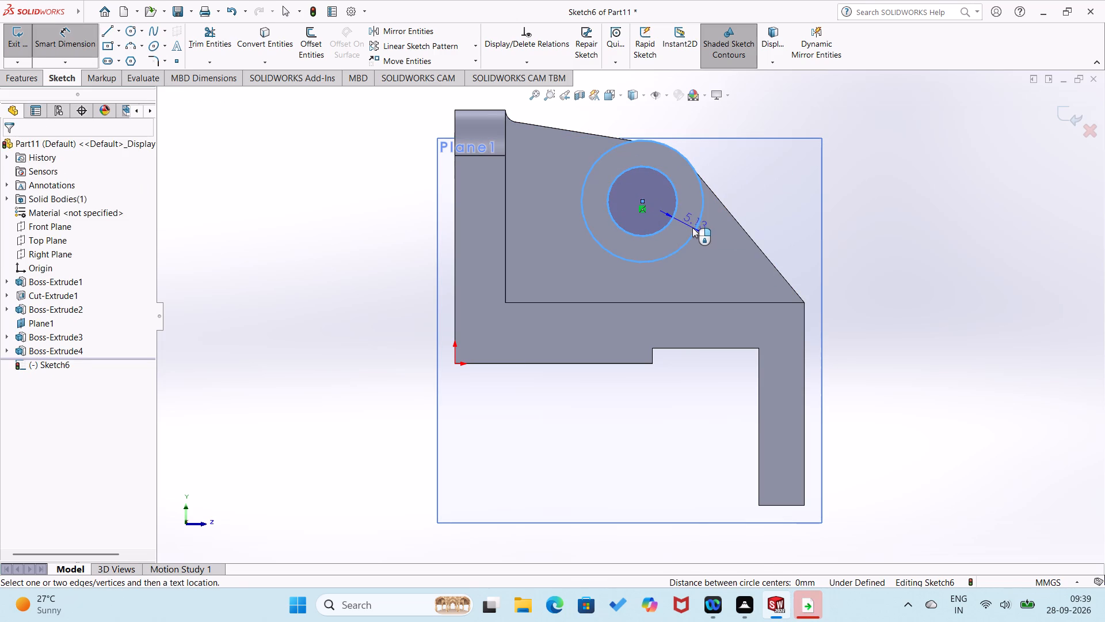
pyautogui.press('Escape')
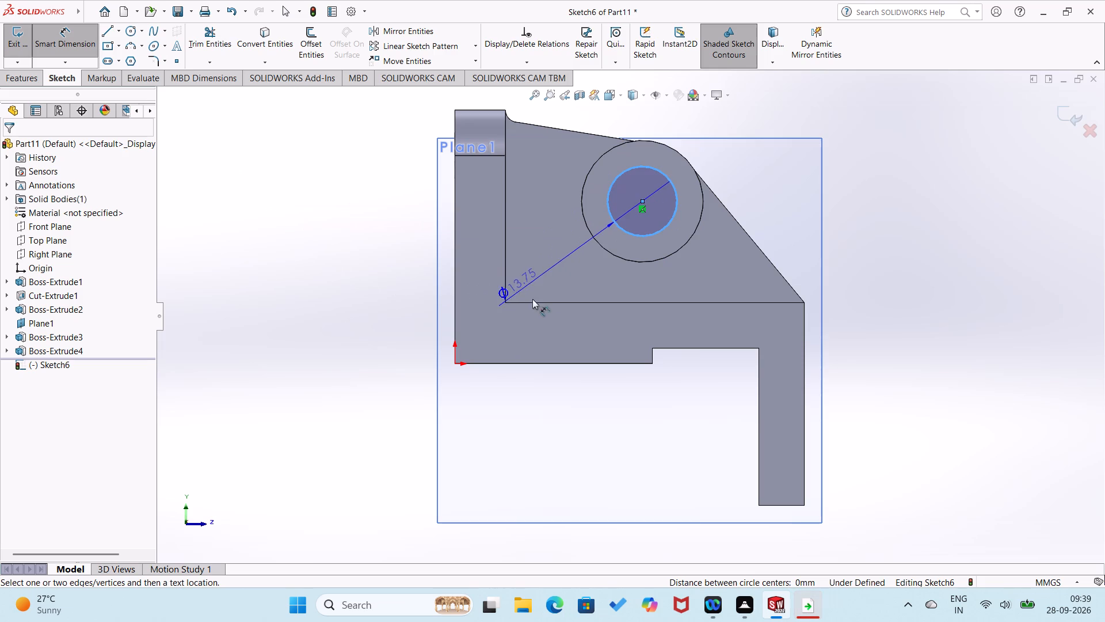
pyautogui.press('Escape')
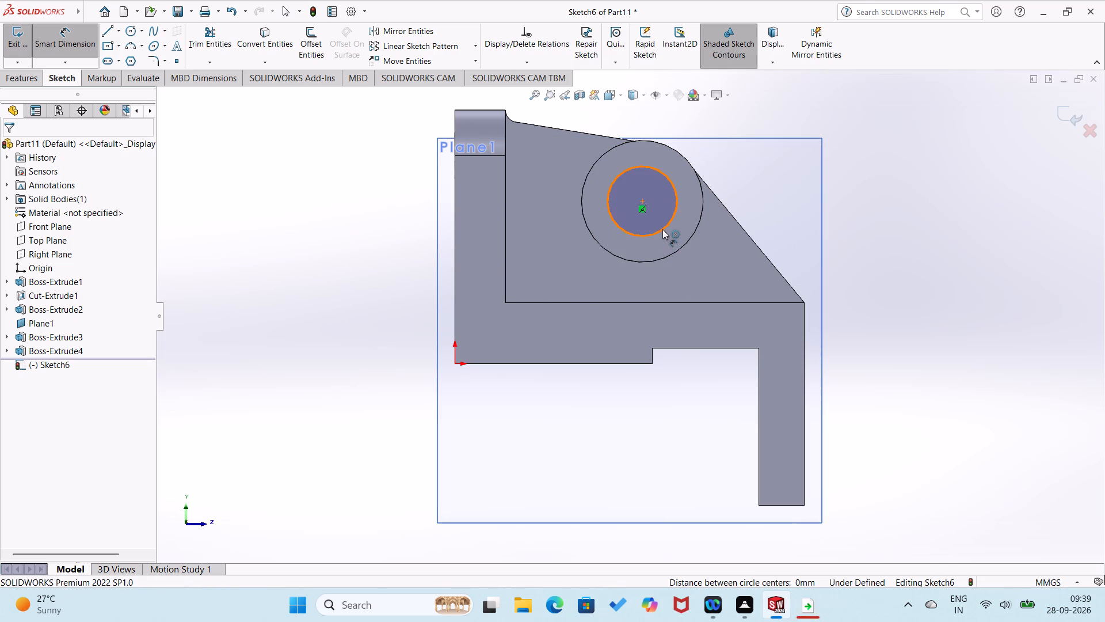
# Dimension the concentric circle on the boss face with a diameter of 16 mm.
pyautogui.click(662, 229)
pyautogui.click(734, 225)
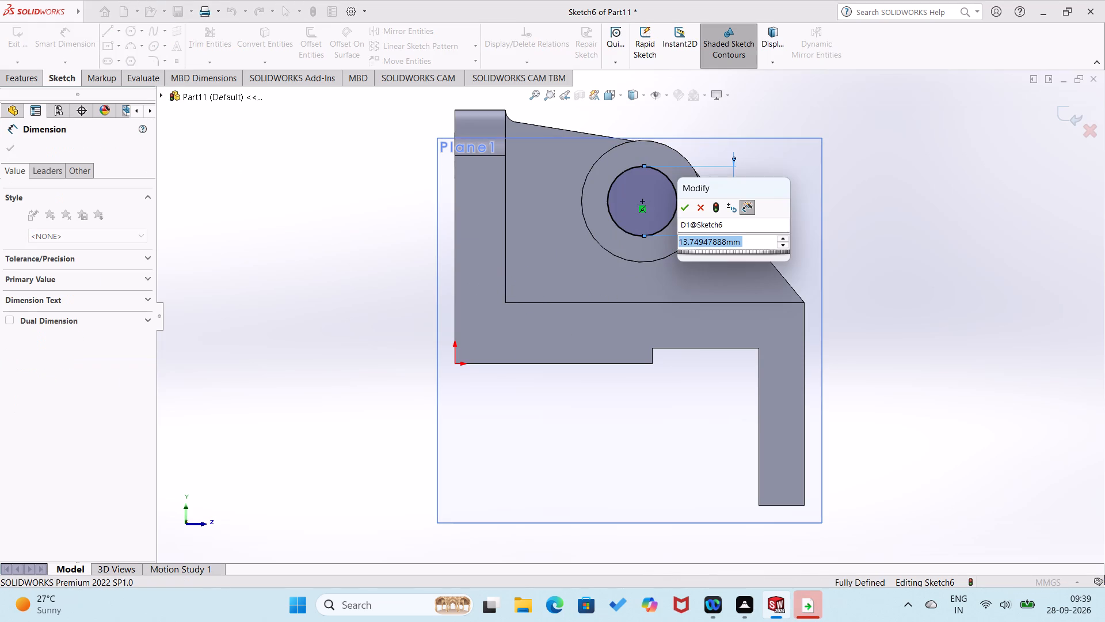
pyautogui.write('16')
pyautogui.press('Return')
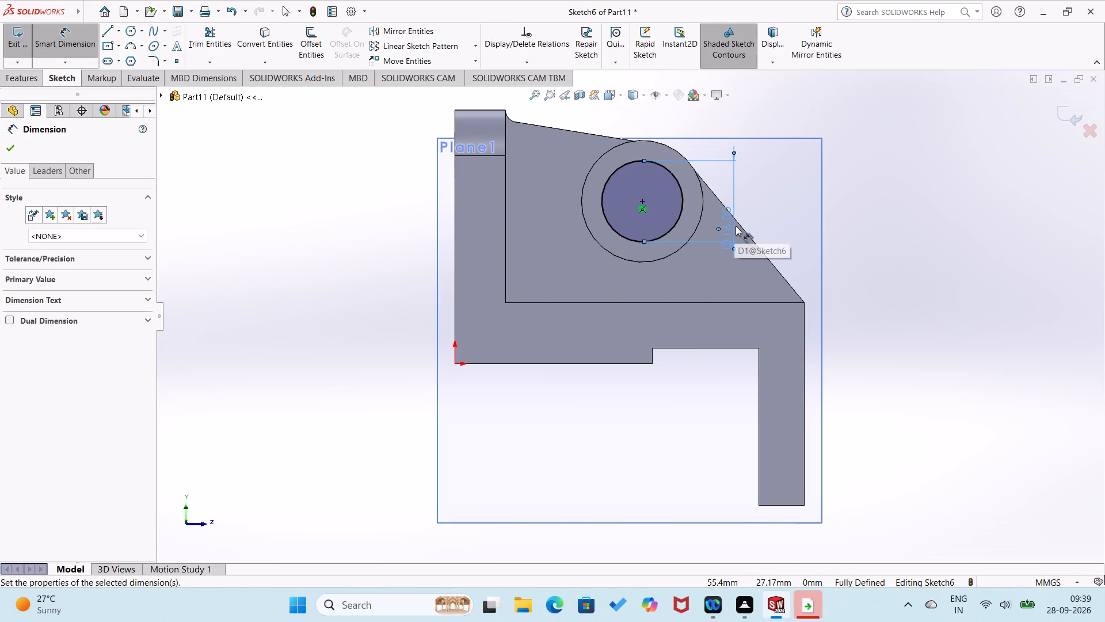
pyautogui.click(399, 282)
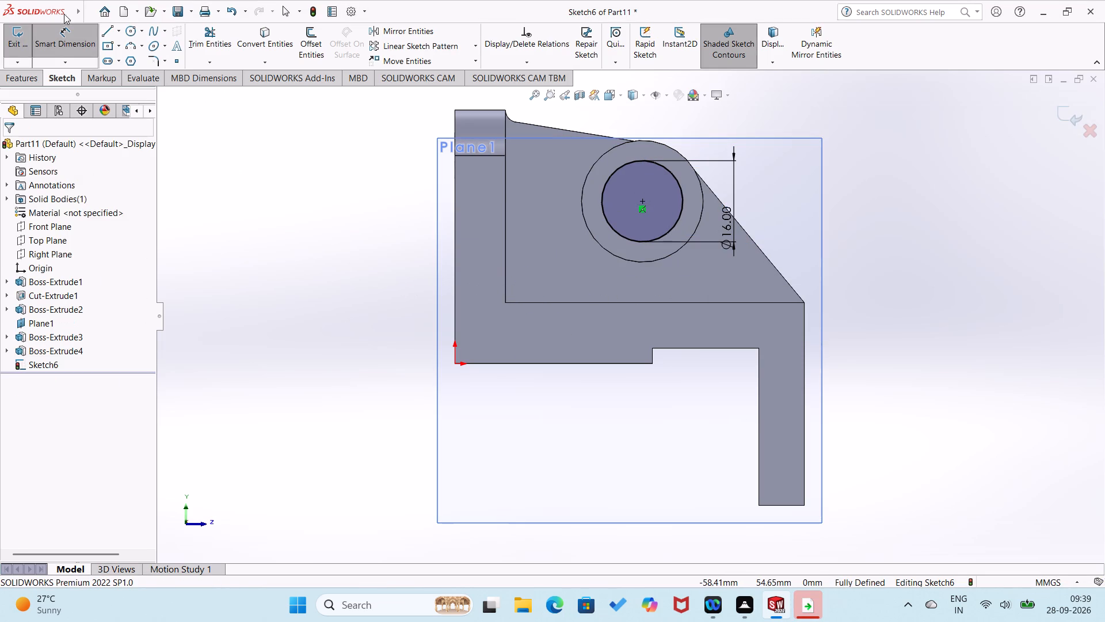
# Cut-extrude the 16 mm circle through the boss using the Mid Plane end condition with a depth of 60 mm.
pyautogui.click(18, 81)
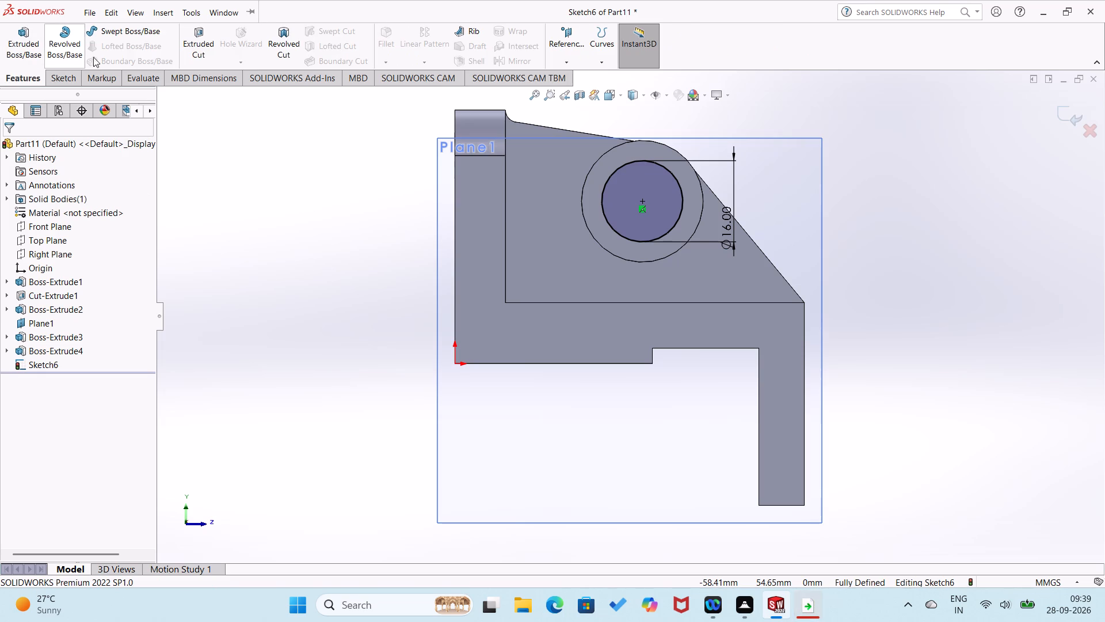
pyautogui.click(208, 56)
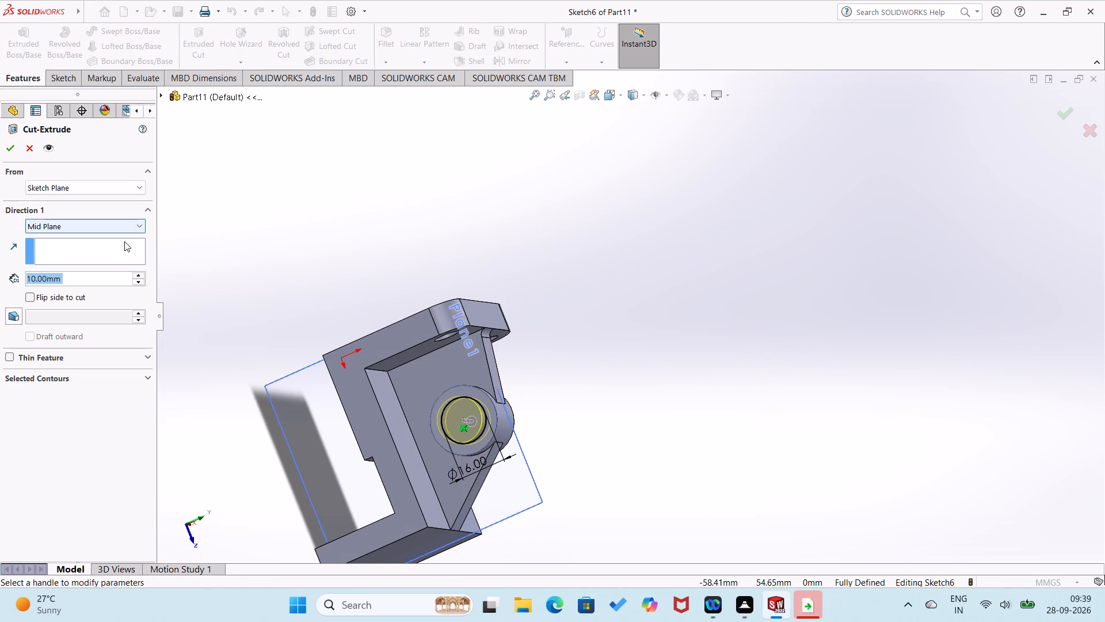
pyautogui.click(135, 275)
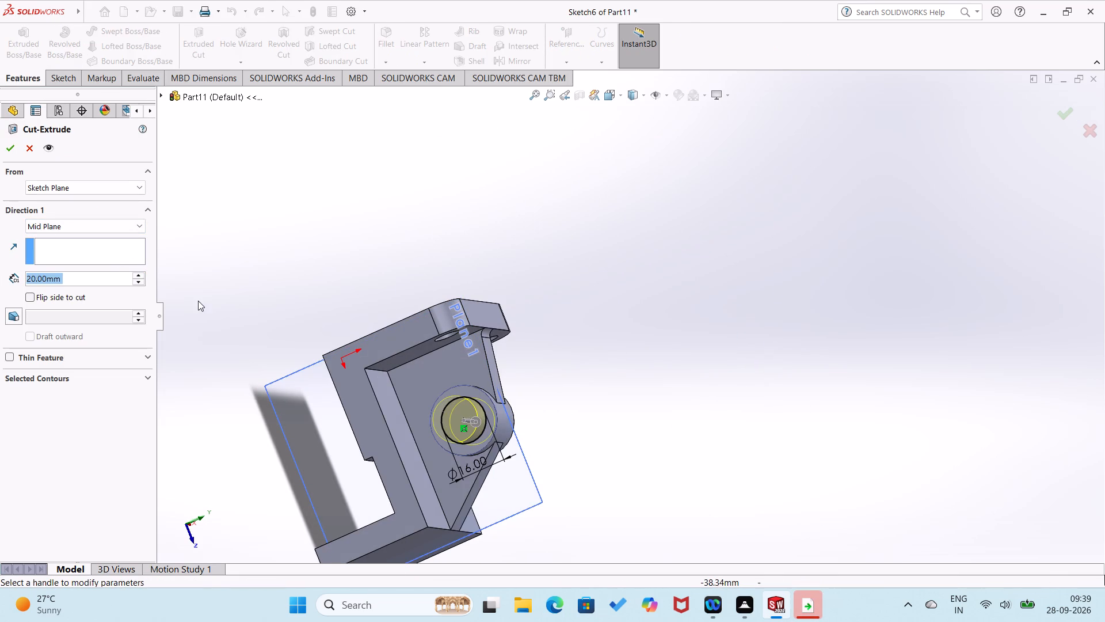
pyautogui.moveTo(197, 299); pyautogui.dragTo(94, 302, button='middle')
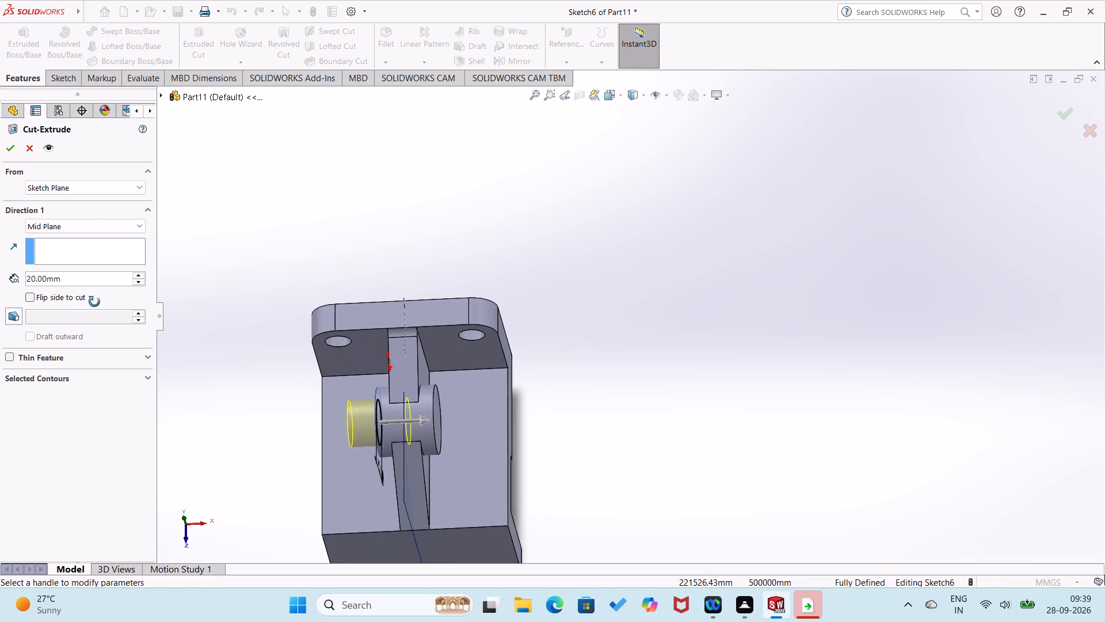
pyautogui.moveTo(94, 302); pyautogui.dragTo(95, 302, button='middle')
pyautogui.tripleClick(138, 272)
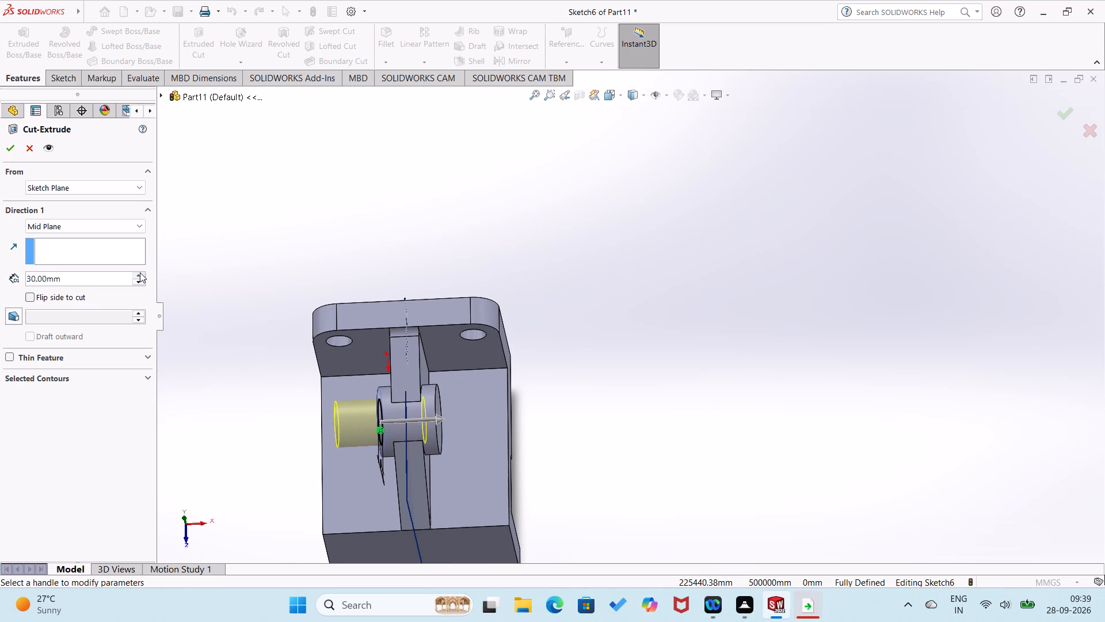
pyautogui.click(140, 272)
pyautogui.click(9, 146)
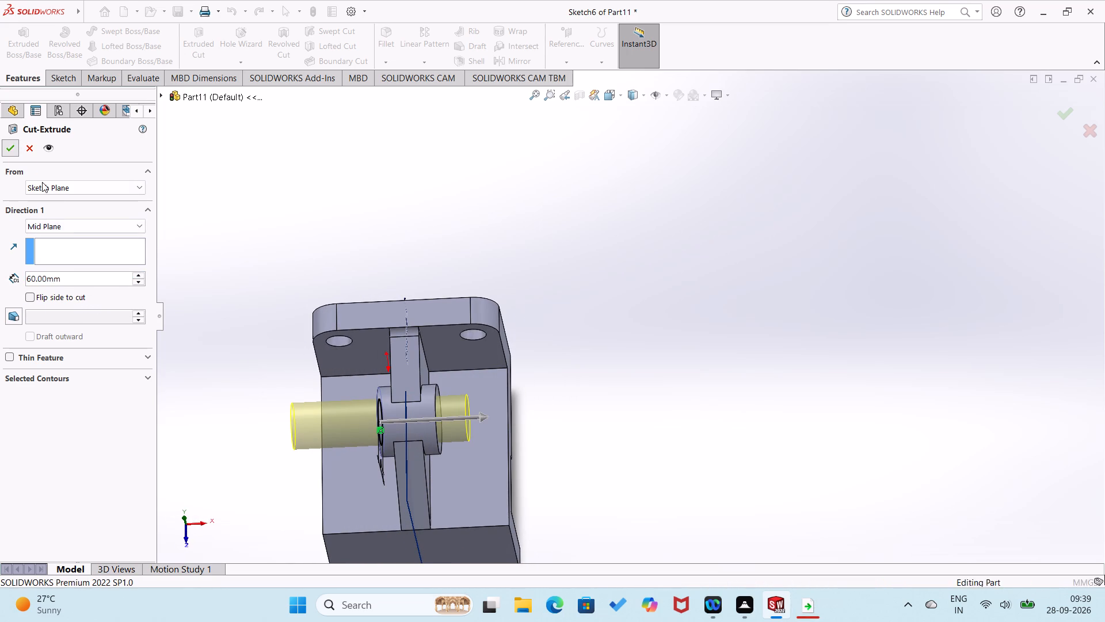
pyautogui.click(256, 243)
# Sketch two level circles on the leg's outer face, one each side of Plane1, with radii of about 4 mm and 3.7 mm.
pyautogui.moveTo(256, 245); pyautogui.dragTo(335, 128, button='middle')
pyautogui.rightClick(396, 513)
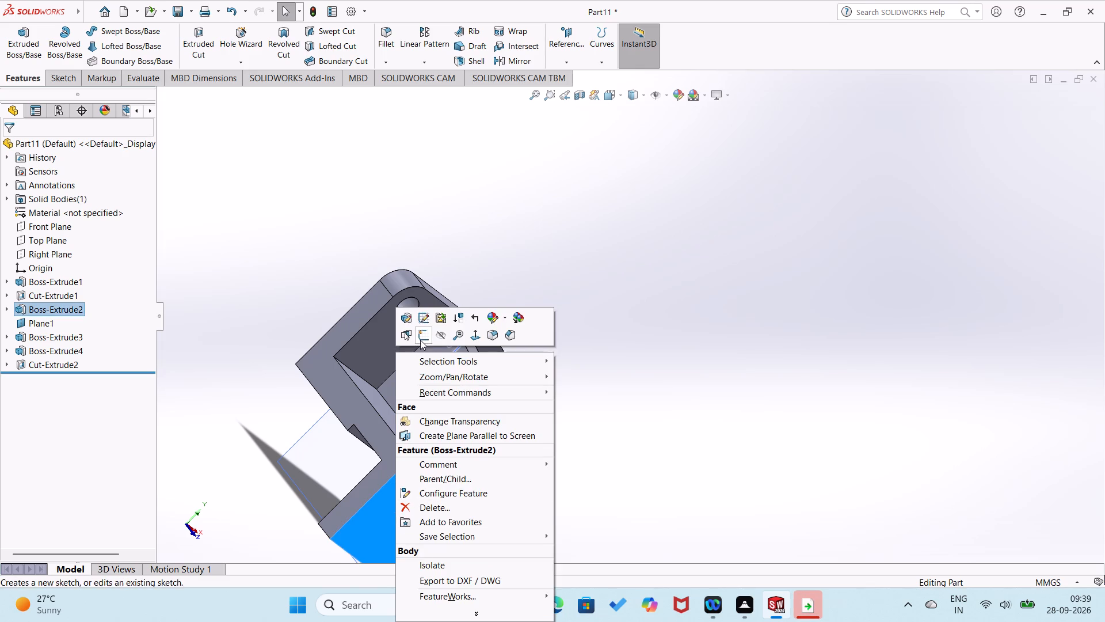
pyautogui.click(421, 340)
pyautogui.click(363, 419)
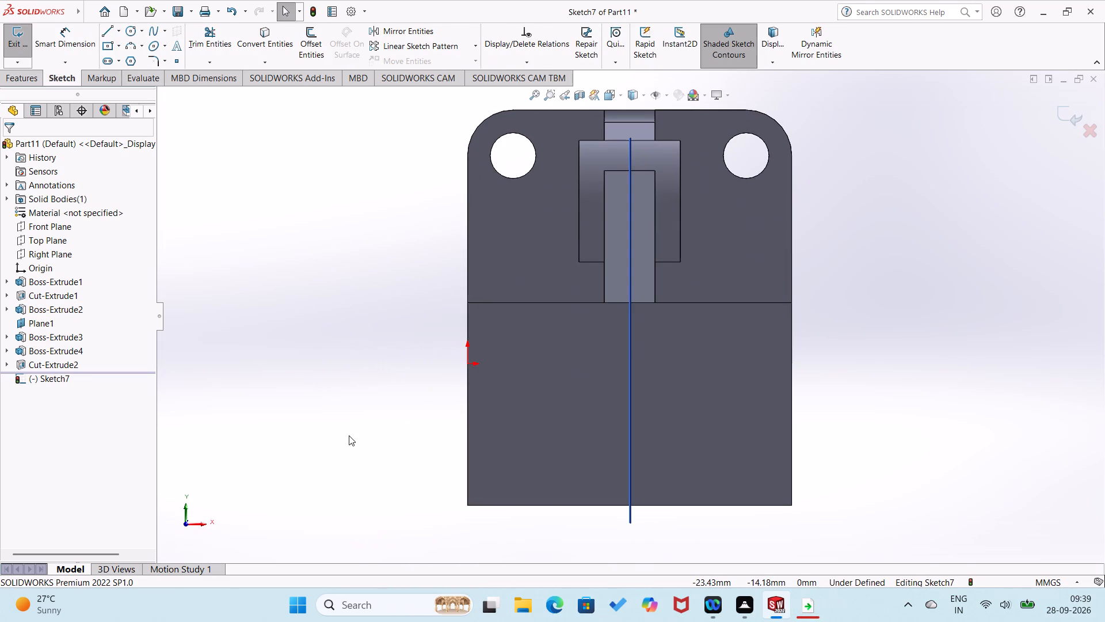
pyautogui.moveTo(342, 438); pyautogui.dragTo(372, 446, button='right')
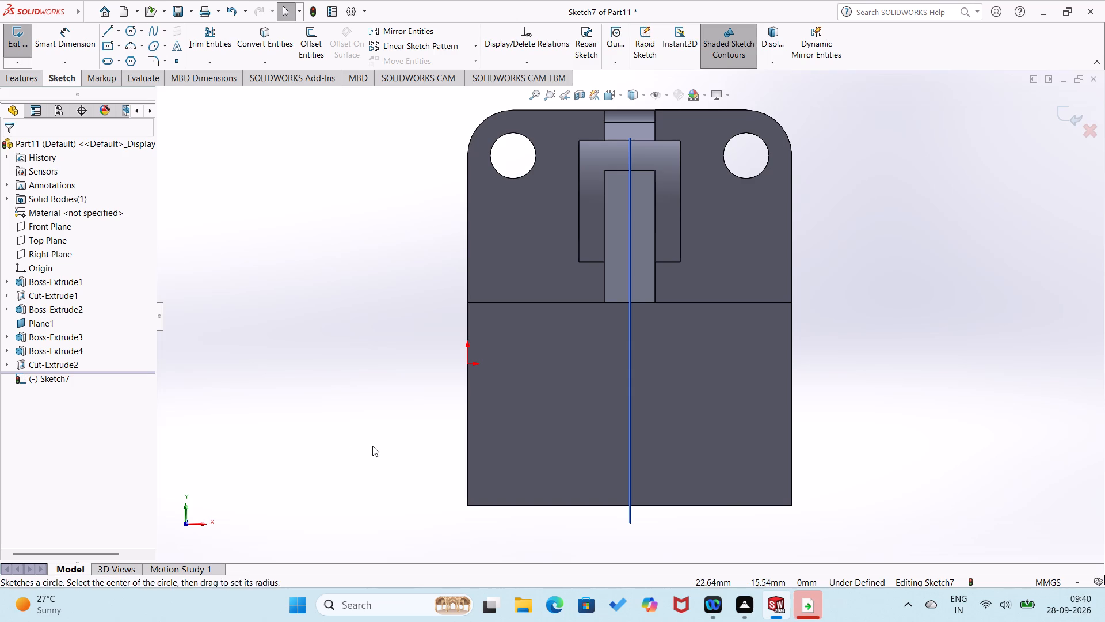
pyautogui.moveTo(372, 446); pyautogui.dragTo(397, 435, button='right')
pyautogui.click(555, 441)
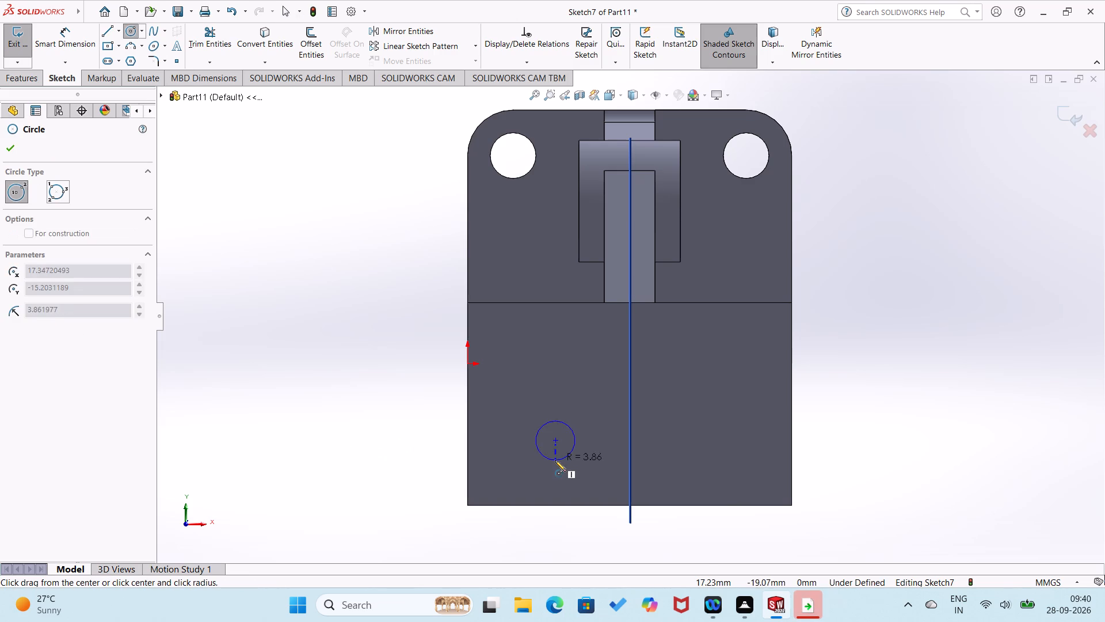
pyautogui.click(555, 461)
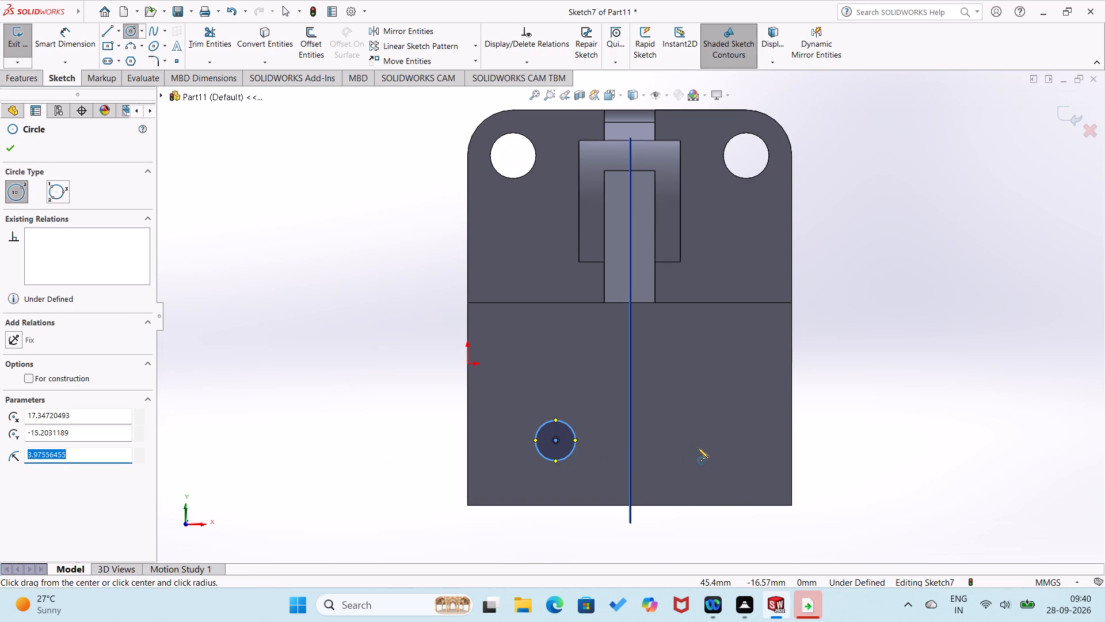
pyautogui.scroll(-1, 698, 447)
pyautogui.click(688, 434)
pyautogui.click(687, 455)
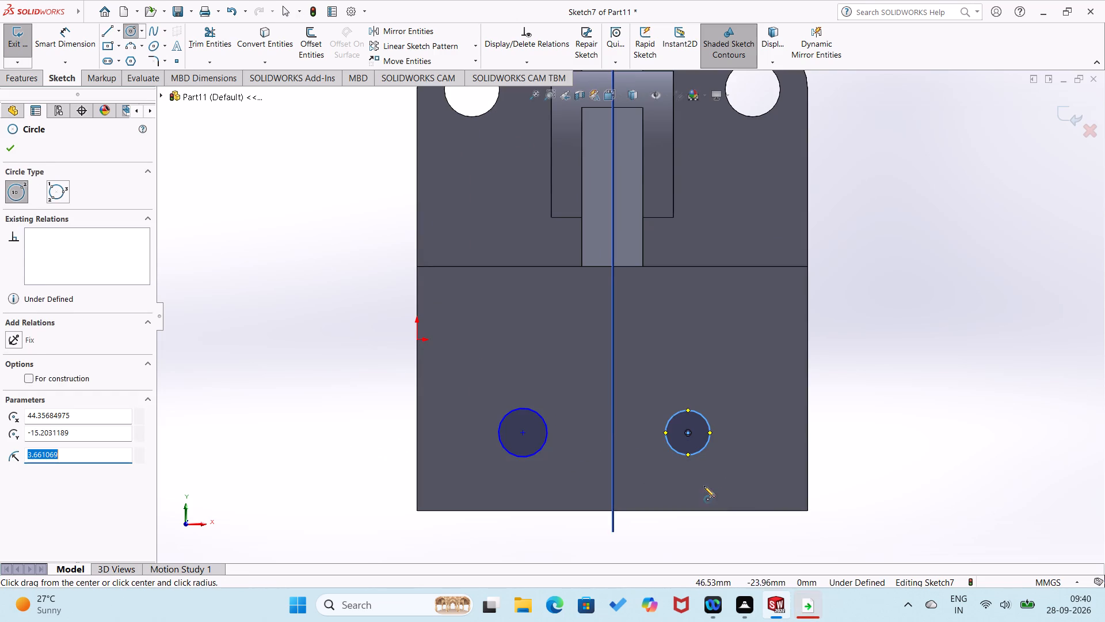
# Dimension the distance between the two circle centres on the leg face as 18 mm.
pyautogui.moveTo(712, 468); pyautogui.dragTo(736, 386, button='right')
pyautogui.click(520, 433)
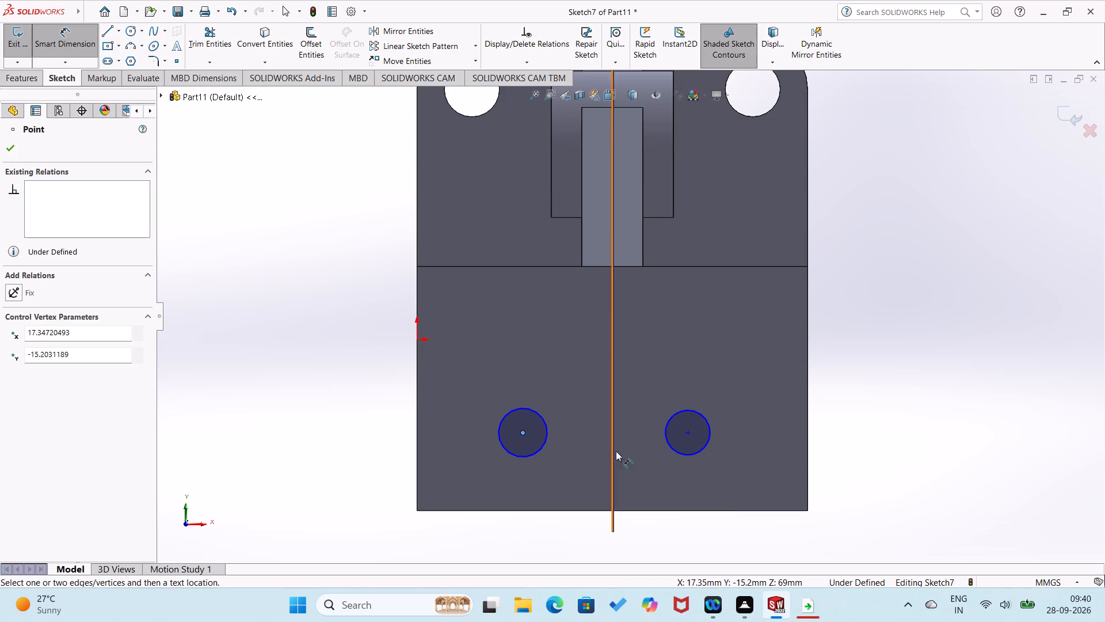
pyautogui.click(687, 434)
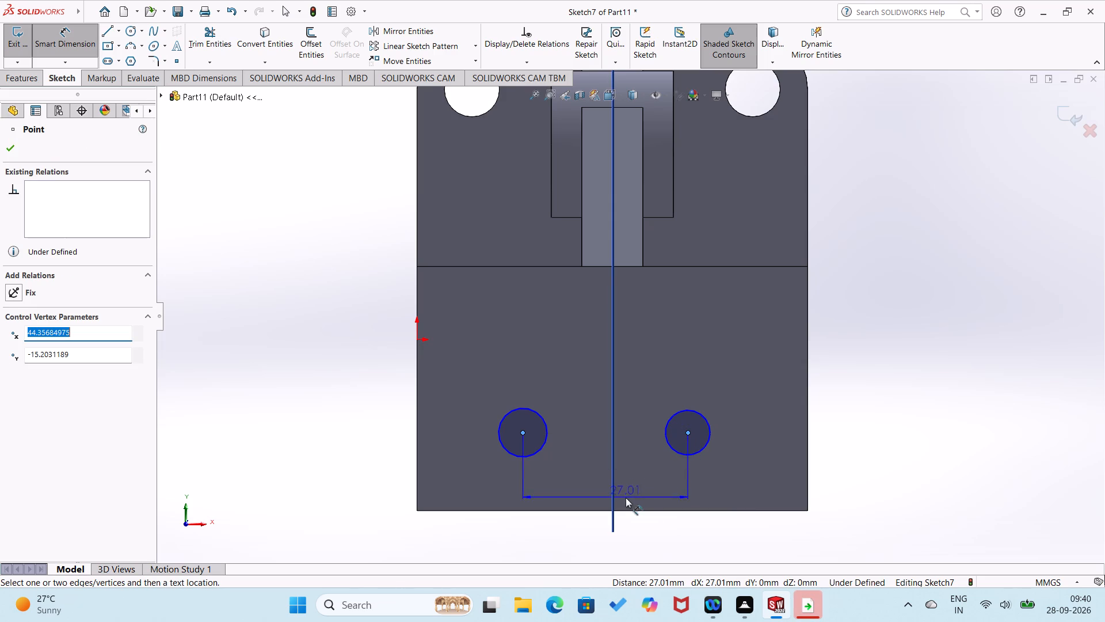
pyautogui.click(622, 538)
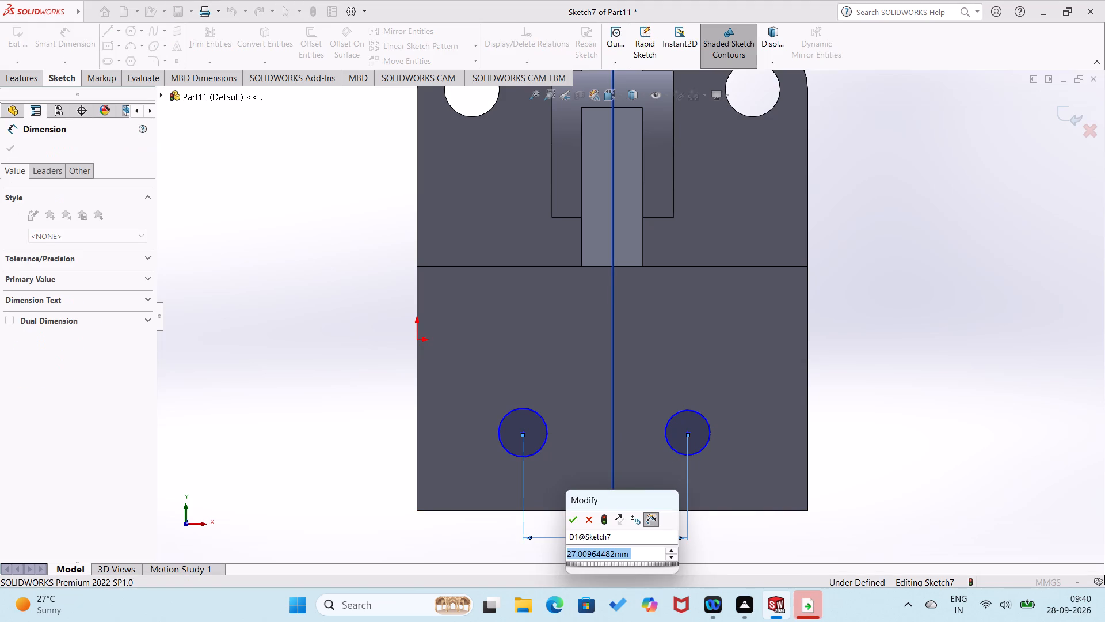
pyautogui.press('1')
pyautogui.press('8')
pyautogui.press('Return')
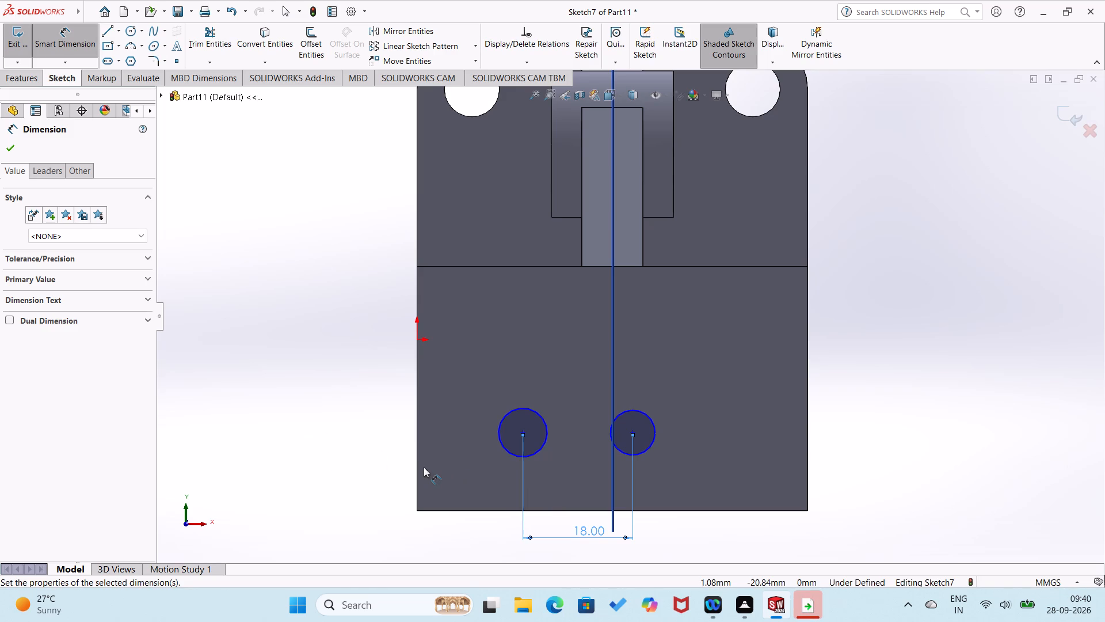
# Dimension the first circle's centre from the leg's nearest side edge as 32-9, giving 23 mm.
pyautogui.click(416, 445)
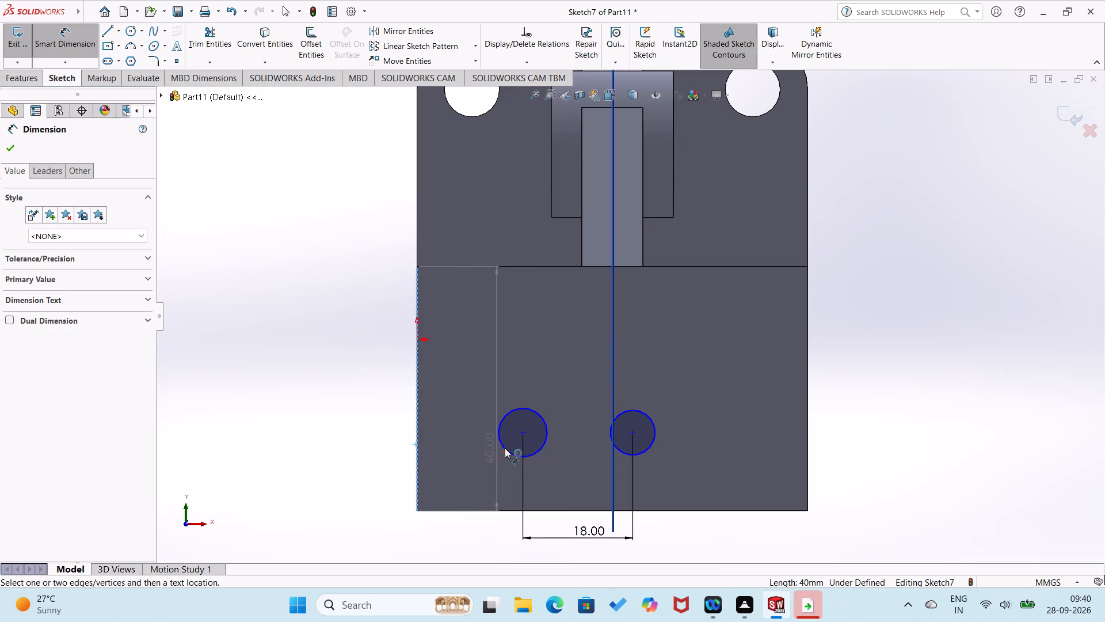
pyautogui.click(523, 432)
pyautogui.click(493, 467)
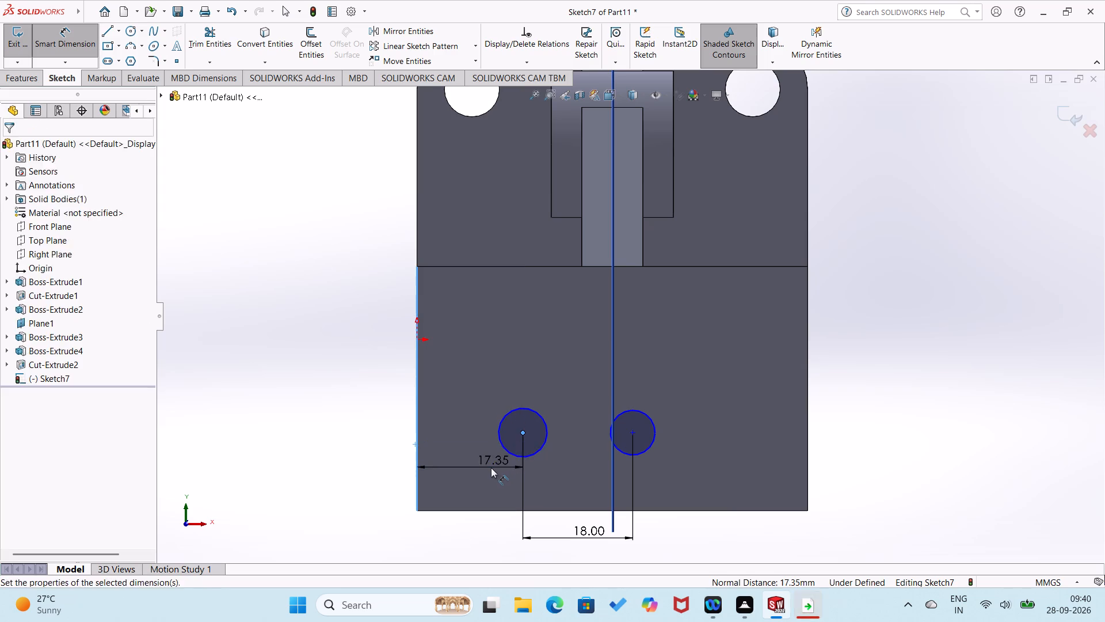
pyautogui.write('32')
pyautogui.press('-')
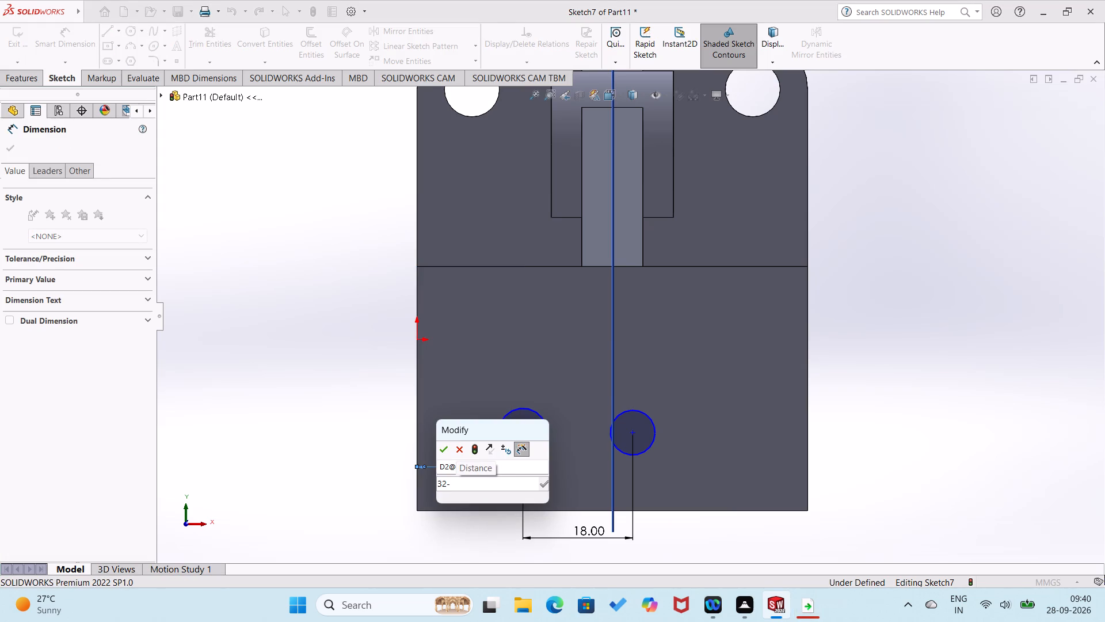
pyautogui.press('9')
pyautogui.press('Return')
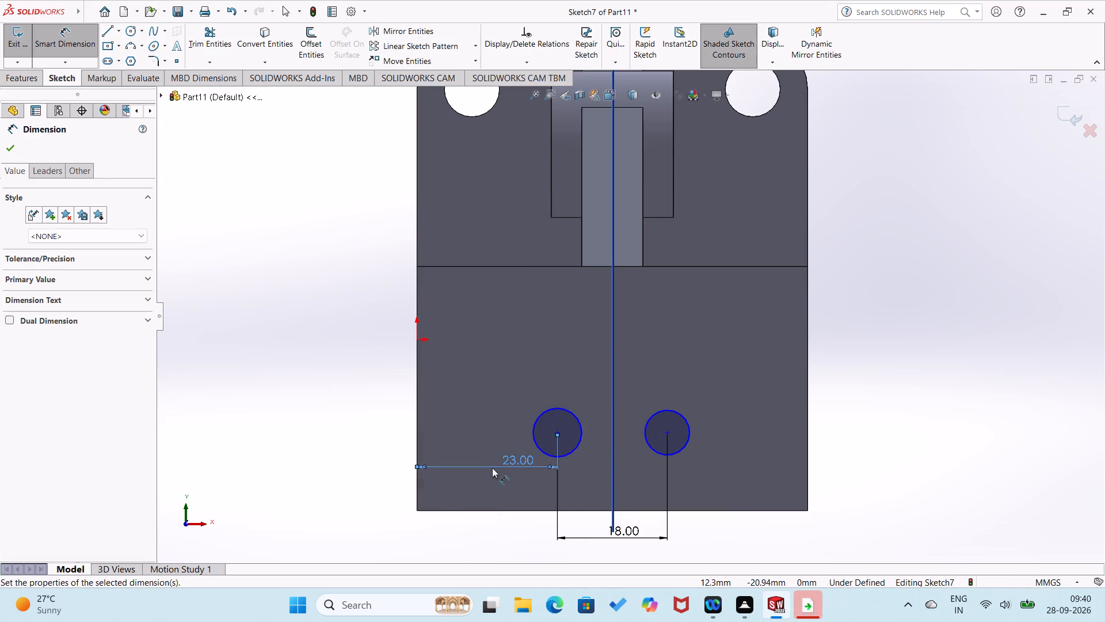
pyautogui.click(339, 443)
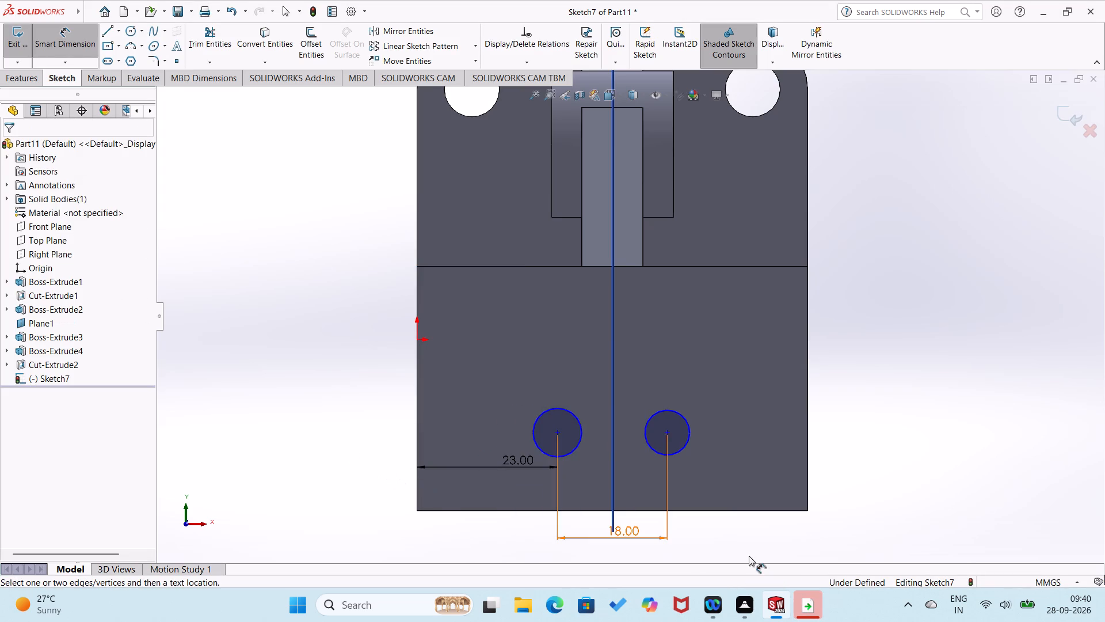
# Dimension the other circle's centre from the leg's opposite side edge as 23 mm.
pyautogui.click(807, 467)
pyautogui.click(668, 433)
pyautogui.click(734, 466)
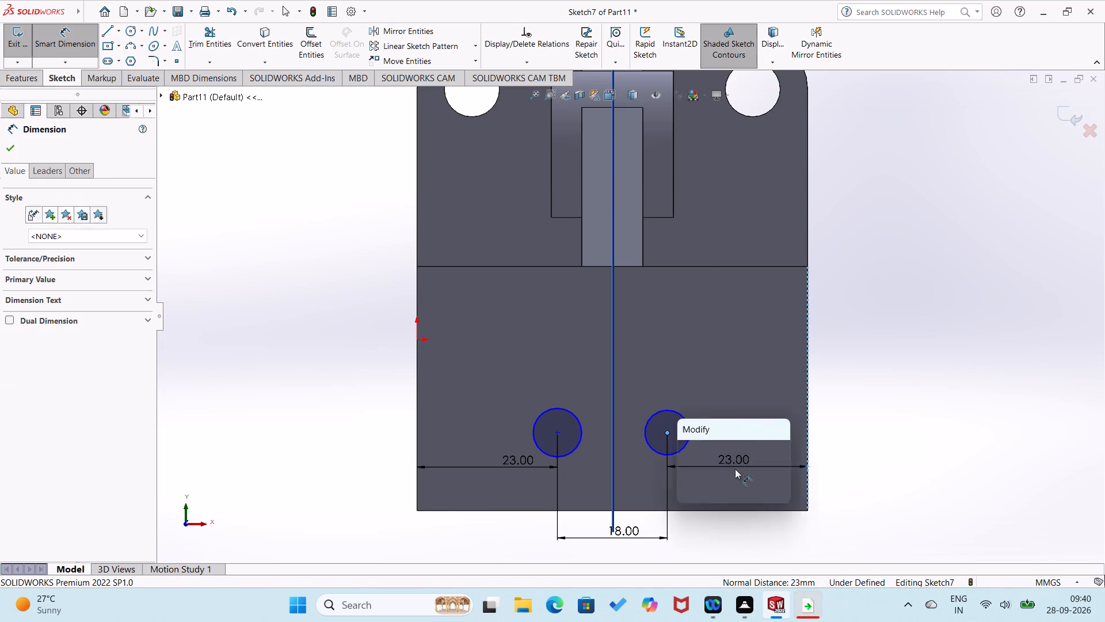
pyautogui.write('23')
pyautogui.press('Return')
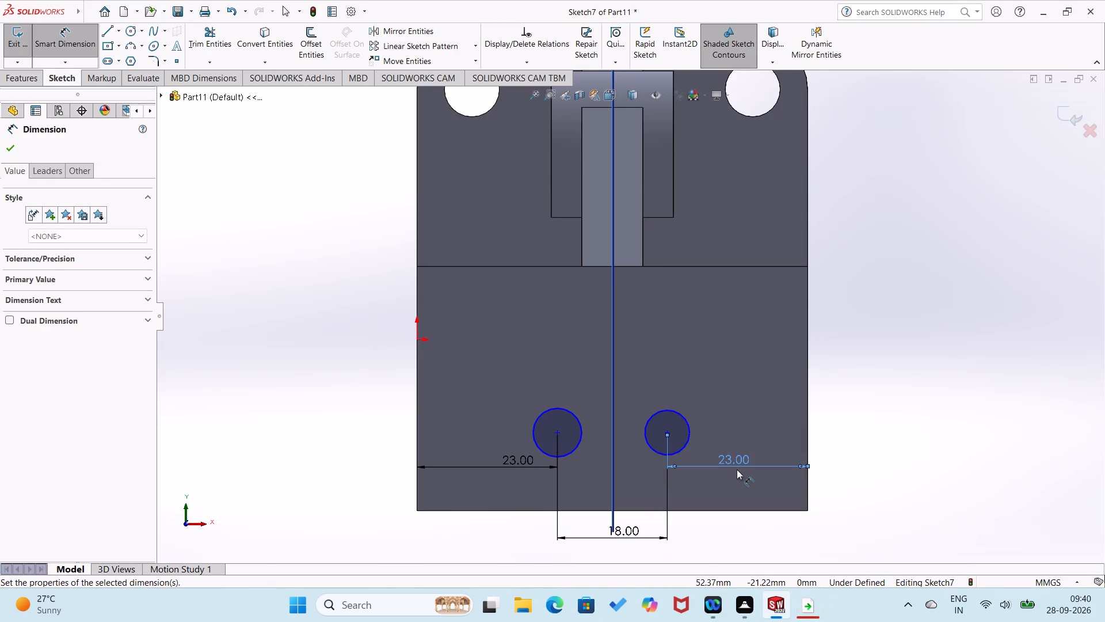
pyautogui.click(855, 477)
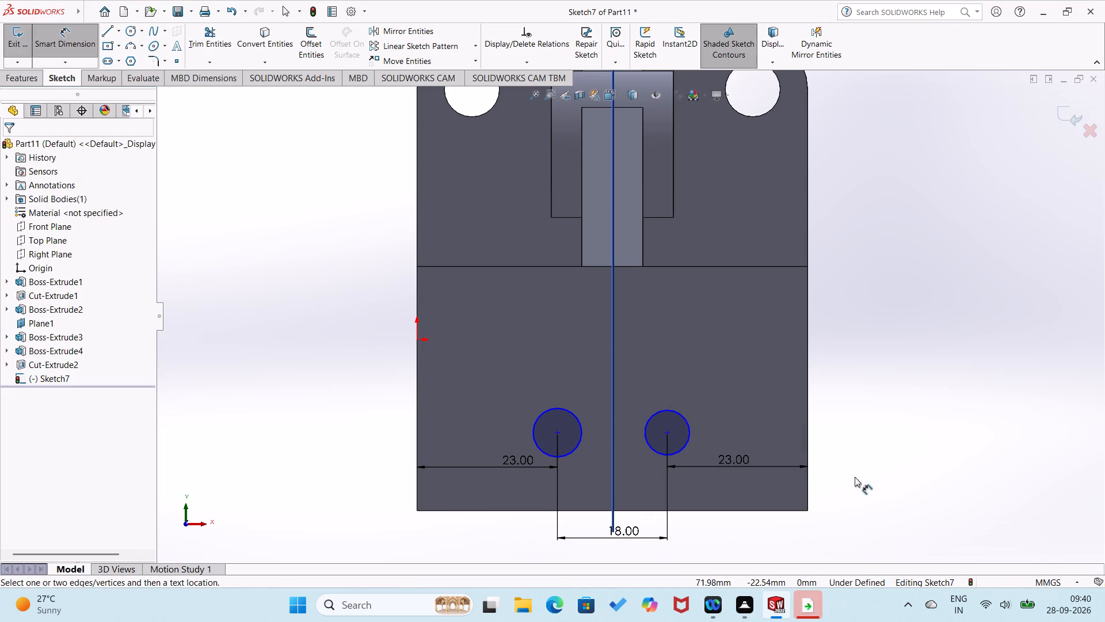
# Dimension both circles on the leg face with a diameter of 5 mm each.
pyautogui.moveTo(584, 431); pyautogui.dragTo(587, 422)
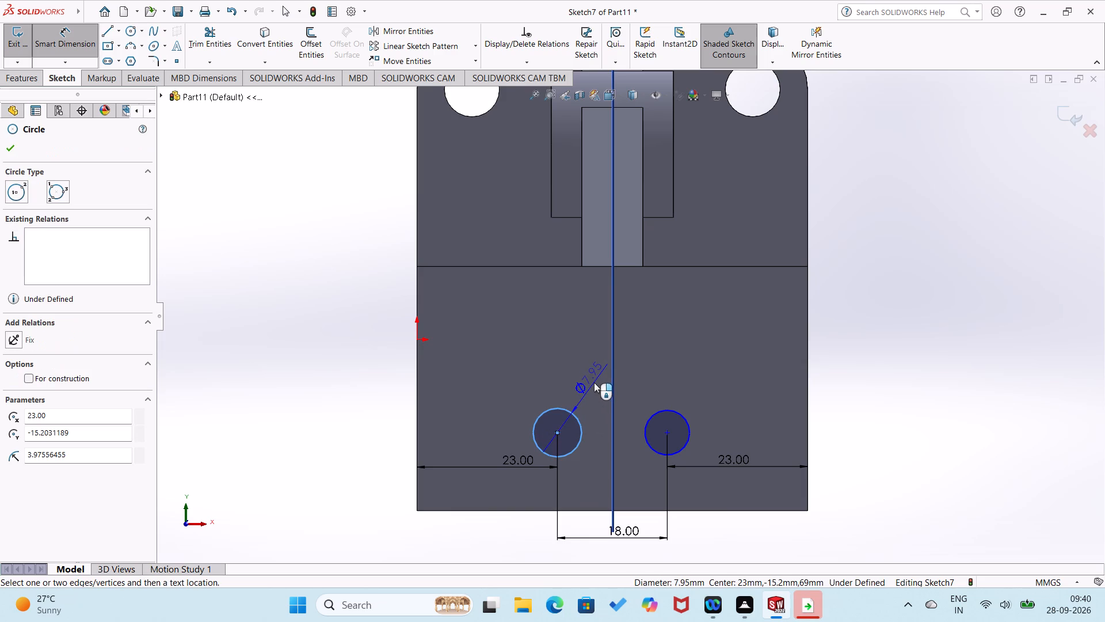
pyautogui.click(594, 382)
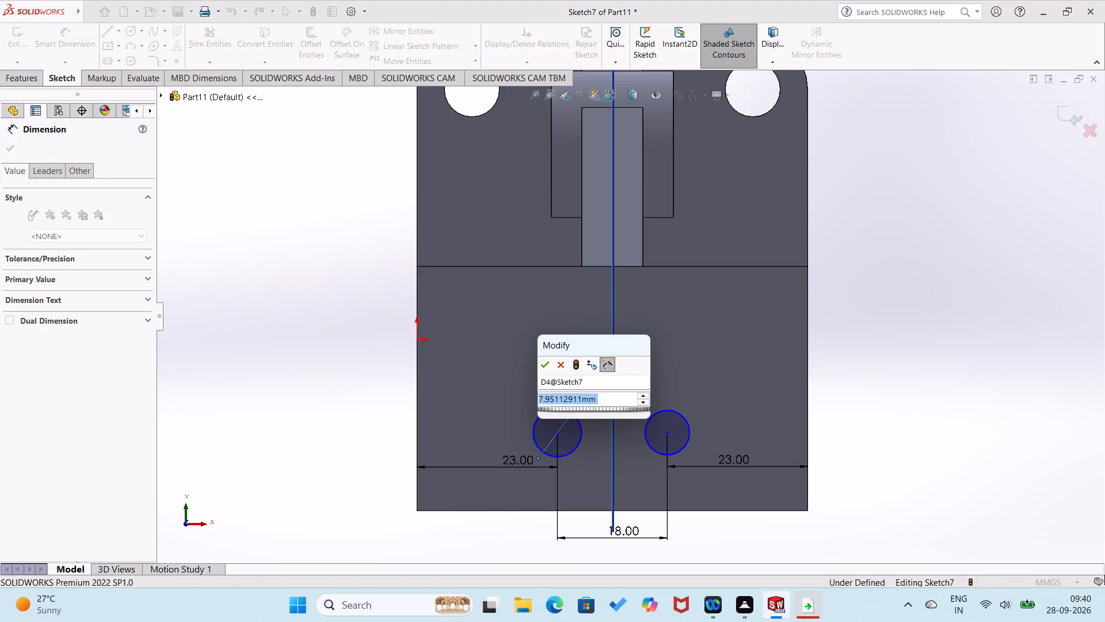
pyautogui.press('4')
pyautogui.press('BackSpace')
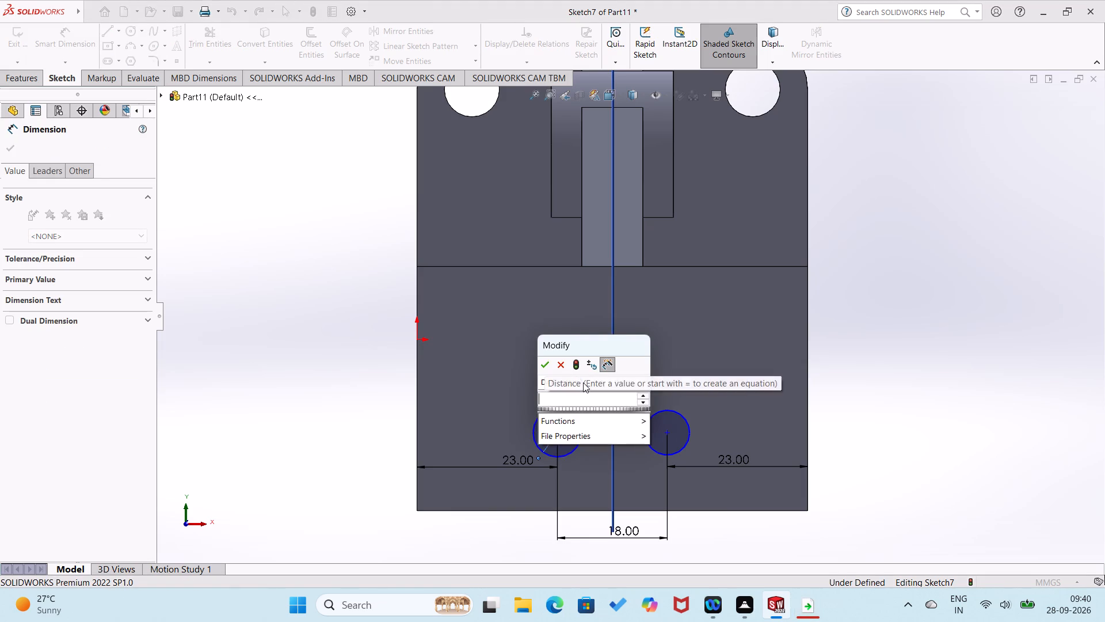
pyautogui.press('5')
pyautogui.press('Return')
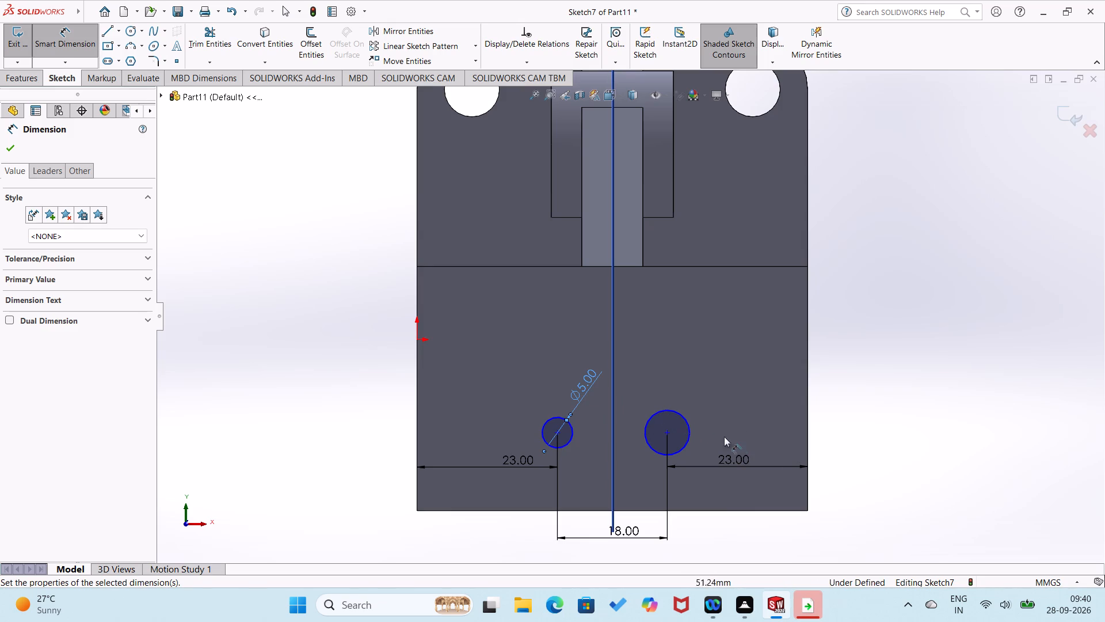
pyautogui.click(688, 422)
pyautogui.click(699, 406)
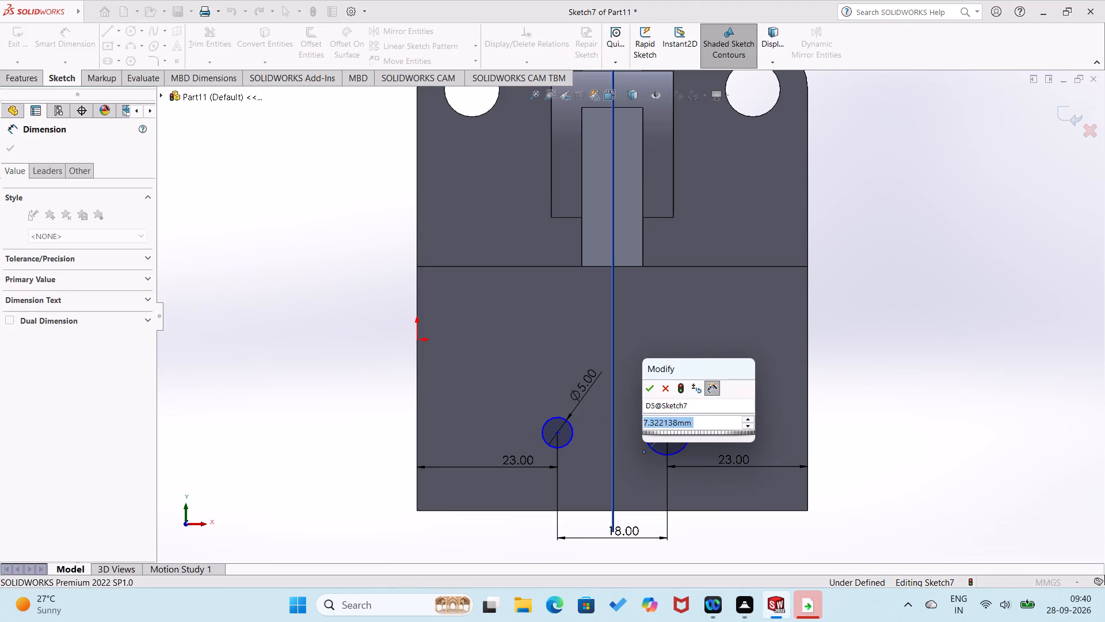
pyautogui.press('5')
pyautogui.press('Return')
# Dimension the height of the first circle's centre above the leg's bottom edge as 10 mm.
pyautogui.scroll(-3, 742, 404)
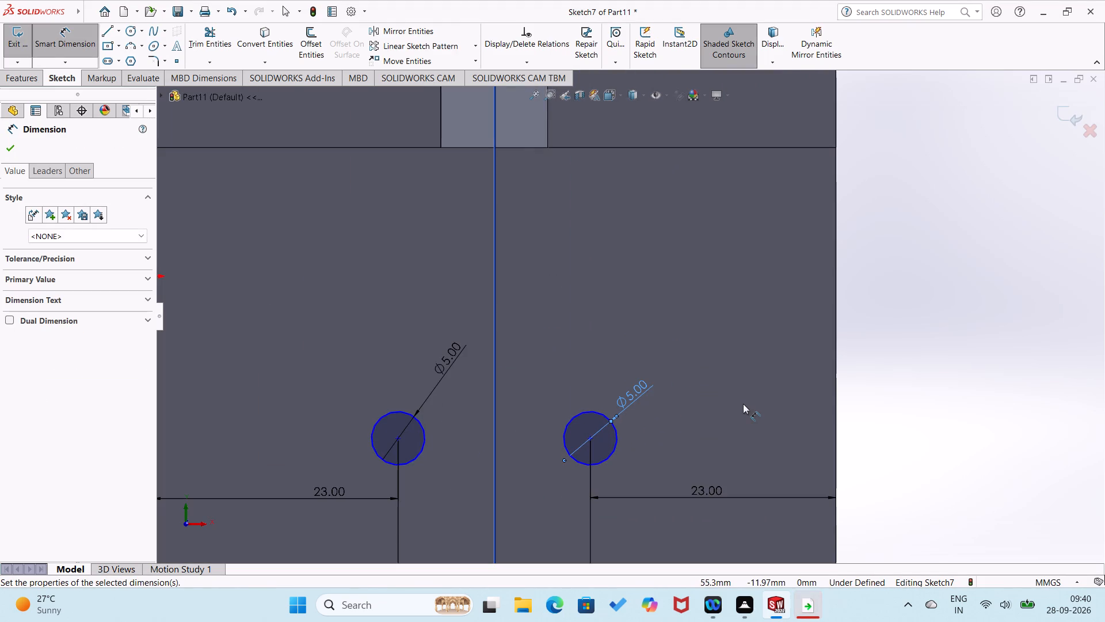
pyautogui.scroll(2, 597, 364)
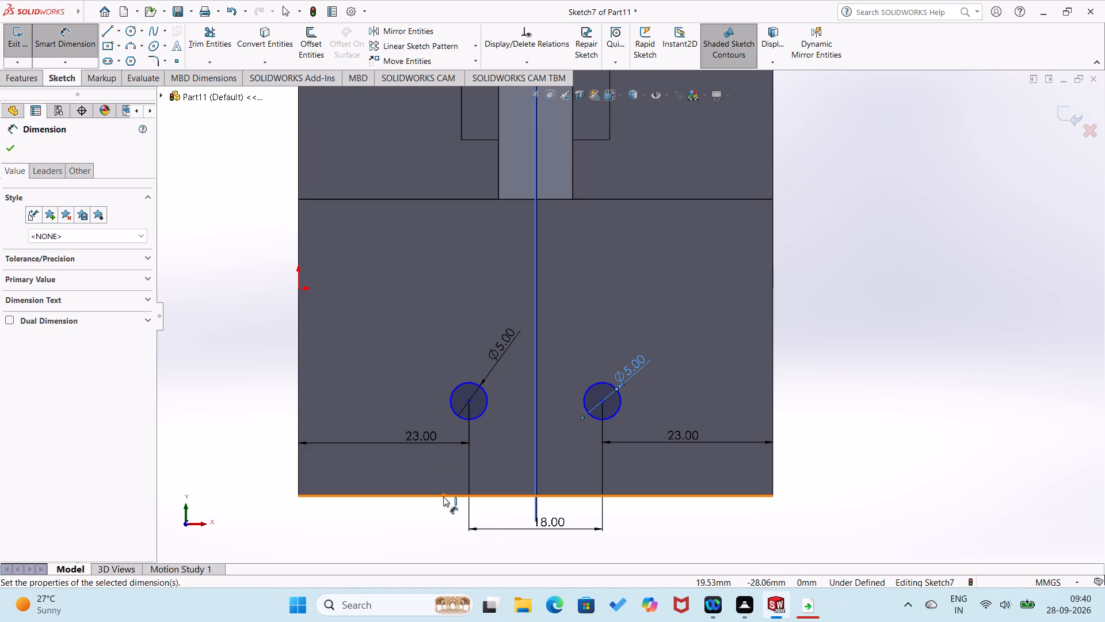
pyautogui.click(443, 496)
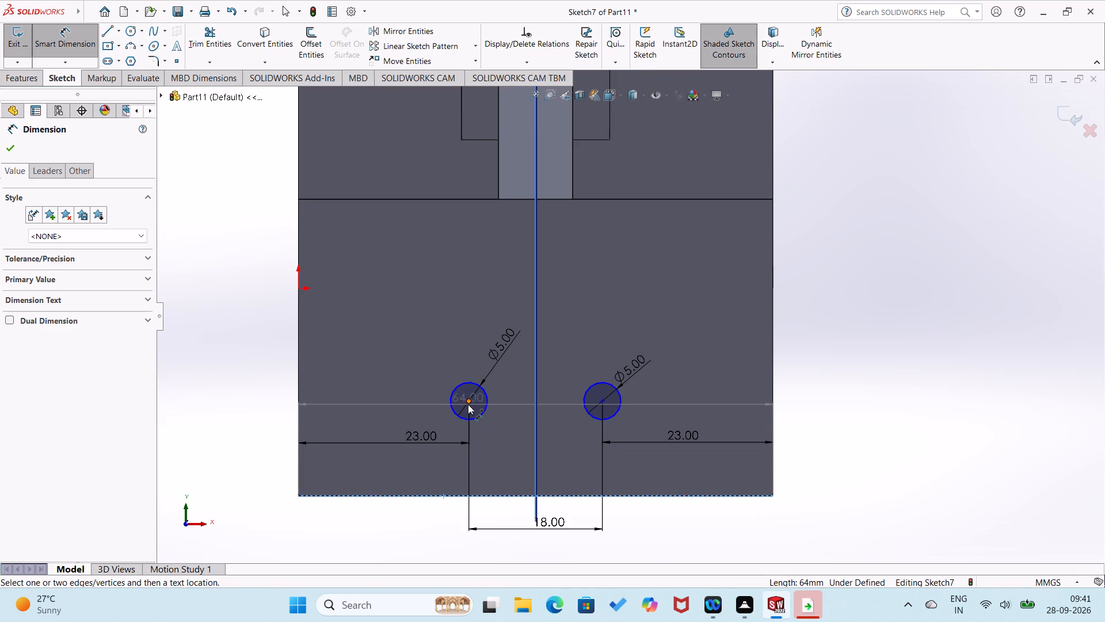
pyautogui.click(468, 404)
pyautogui.click(506, 447)
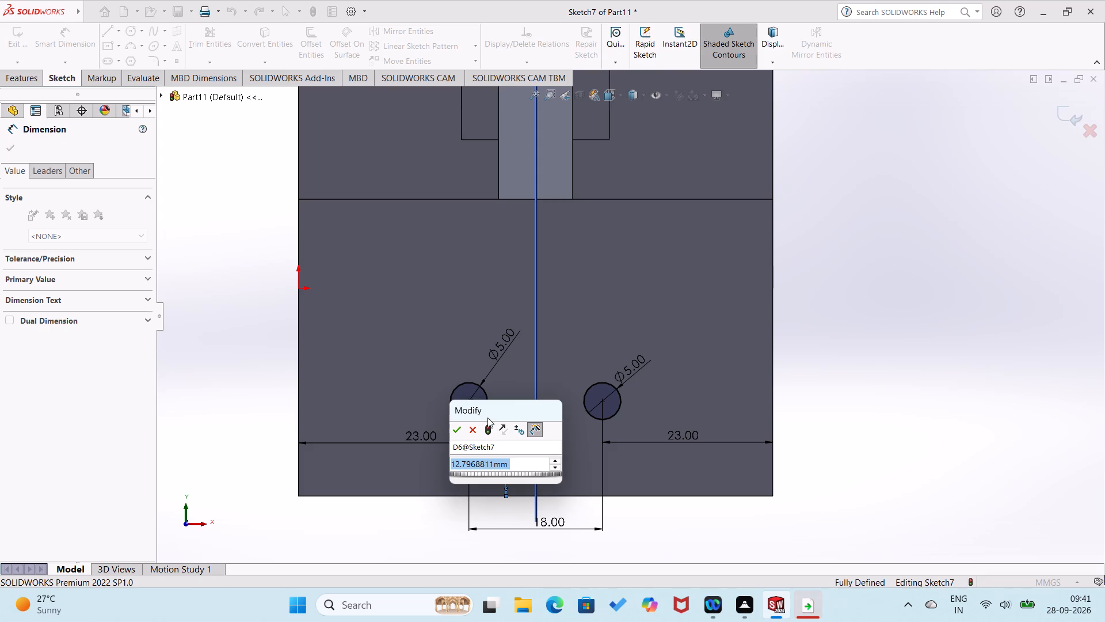
pyautogui.write('10')
pyautogui.press('Return')
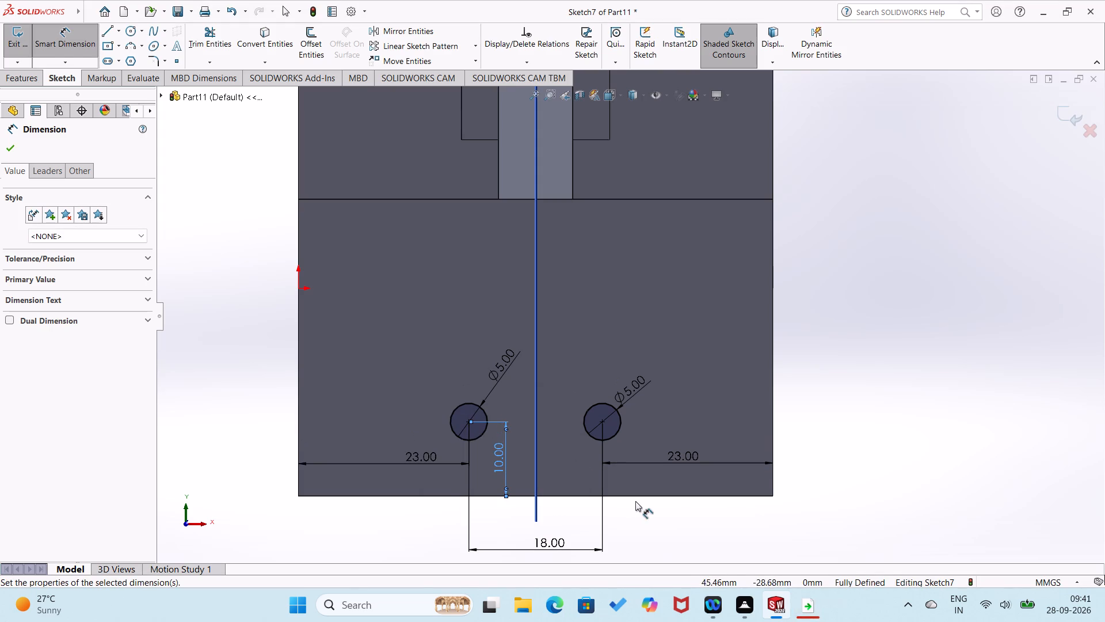
pyautogui.click(247, 307)
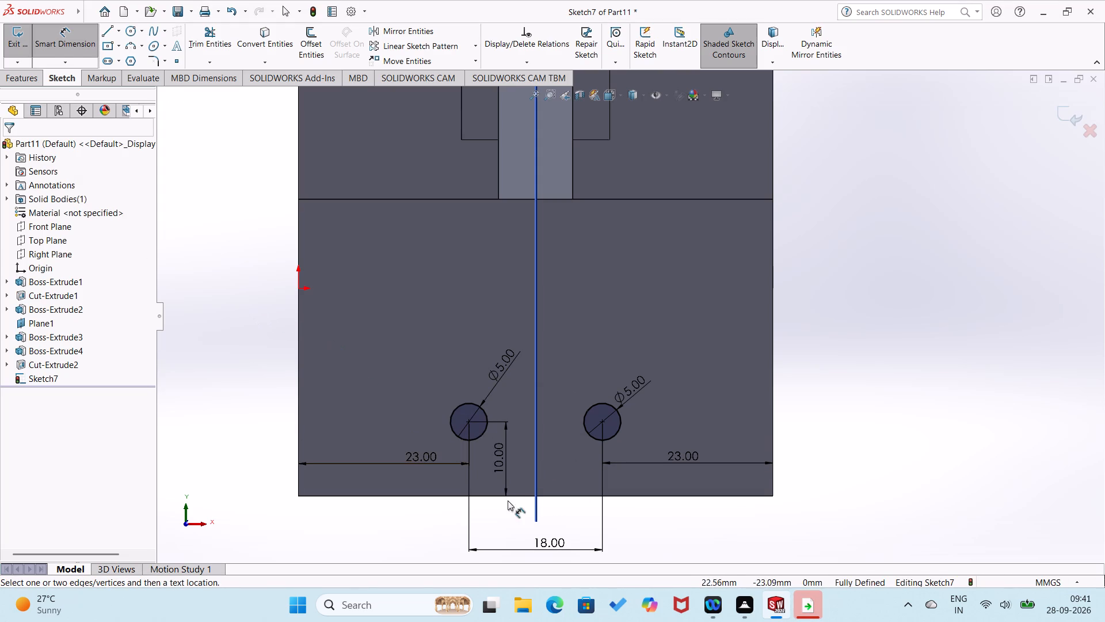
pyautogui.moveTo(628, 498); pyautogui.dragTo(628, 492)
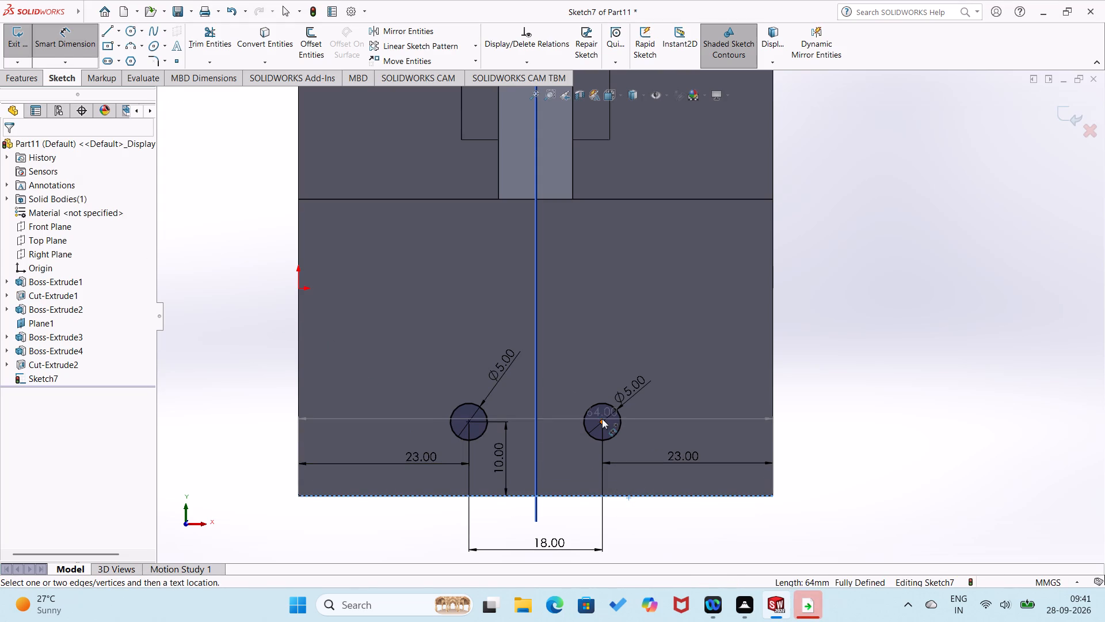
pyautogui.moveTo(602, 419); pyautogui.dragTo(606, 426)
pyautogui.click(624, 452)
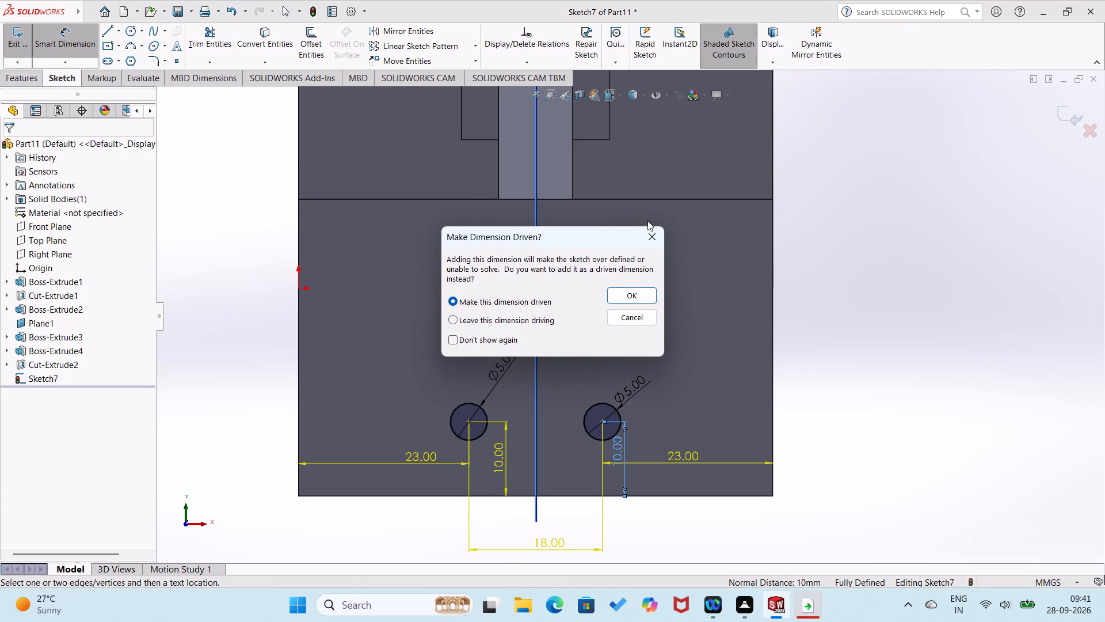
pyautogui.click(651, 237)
# Sketch two horizontal lines joining the top points and the bottom points of the two 5 mm circles.
pyautogui.scroll(-3, 662, 401)
pyautogui.moveTo(935, 409); pyautogui.dragTo(686, 409, button='right')
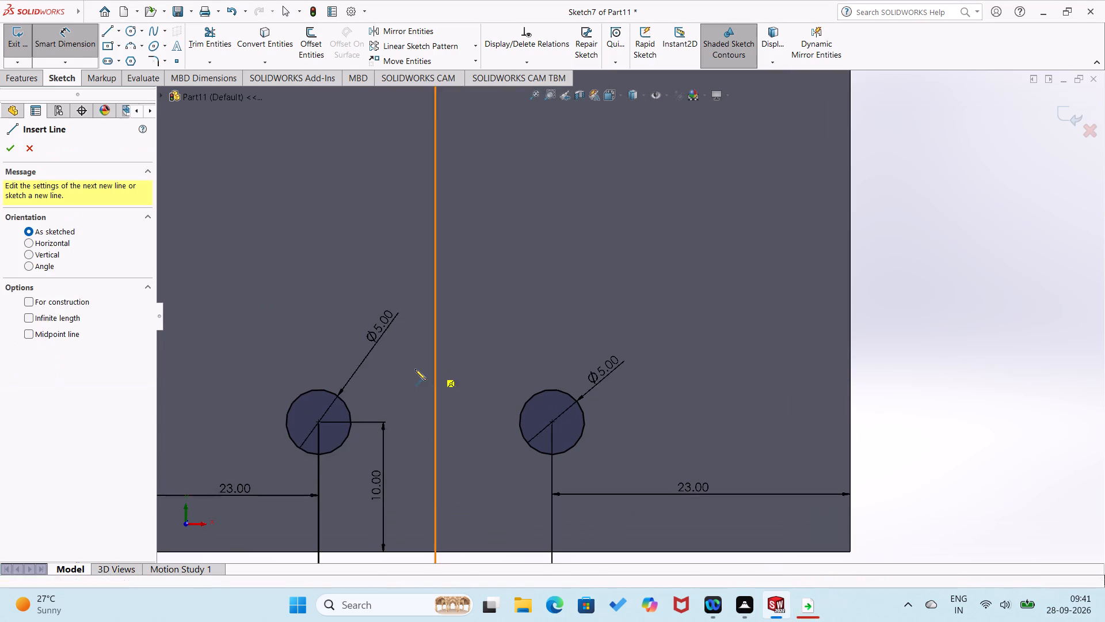
pyautogui.moveTo(319, 389); pyautogui.dragTo(325, 392)
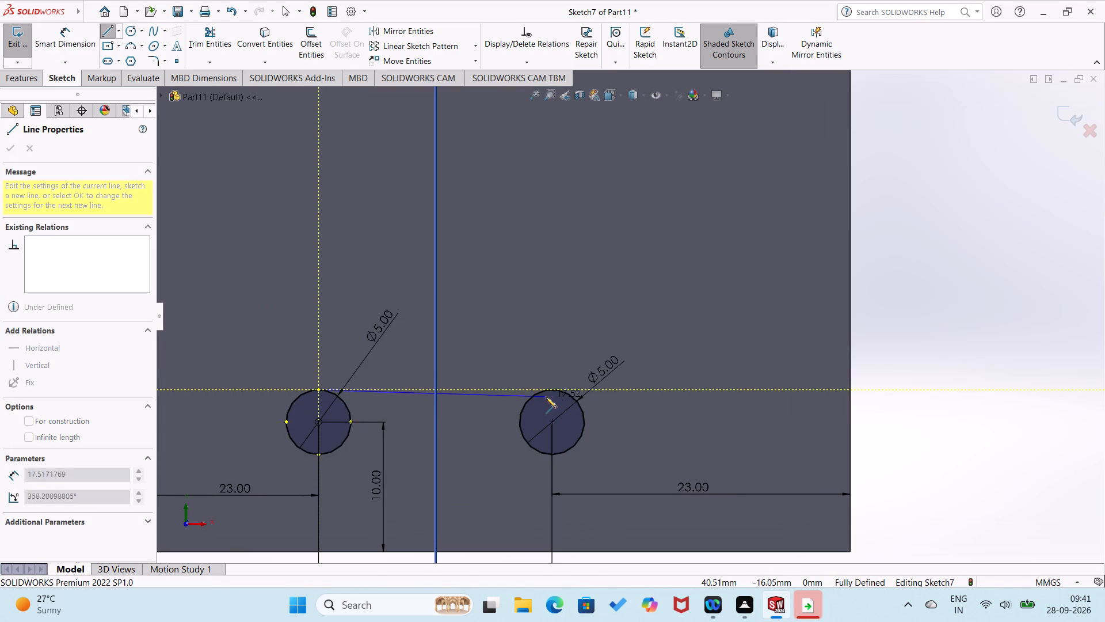
pyautogui.click(553, 389)
pyautogui.moveTo(756, 468); pyautogui.dragTo(787, 351, button='right')
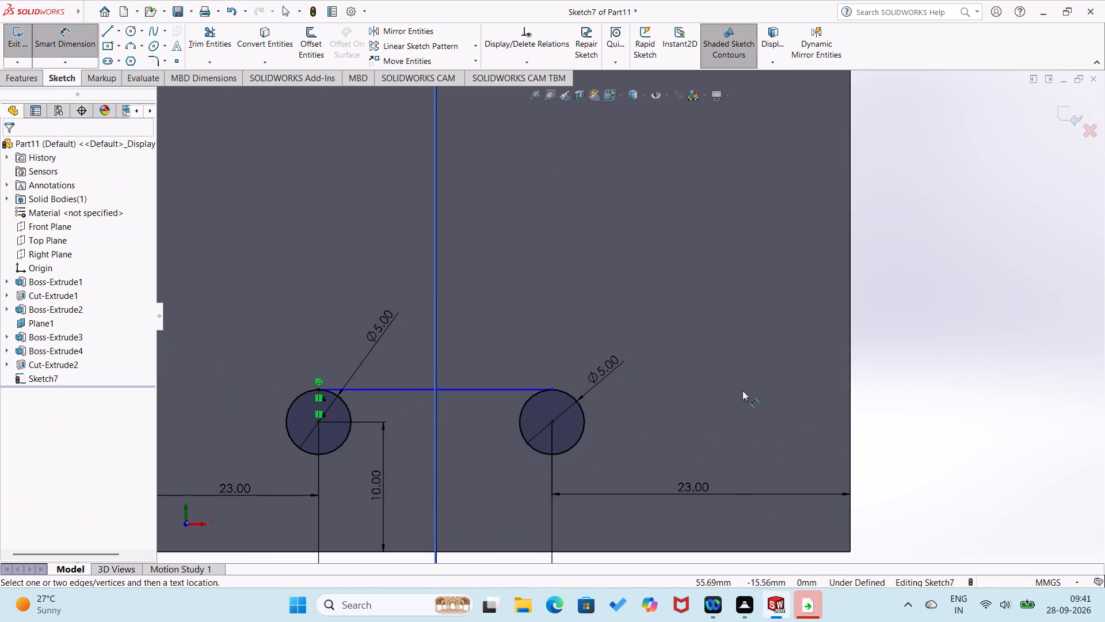
pyautogui.moveTo(981, 392); pyautogui.dragTo(799, 426, button='right')
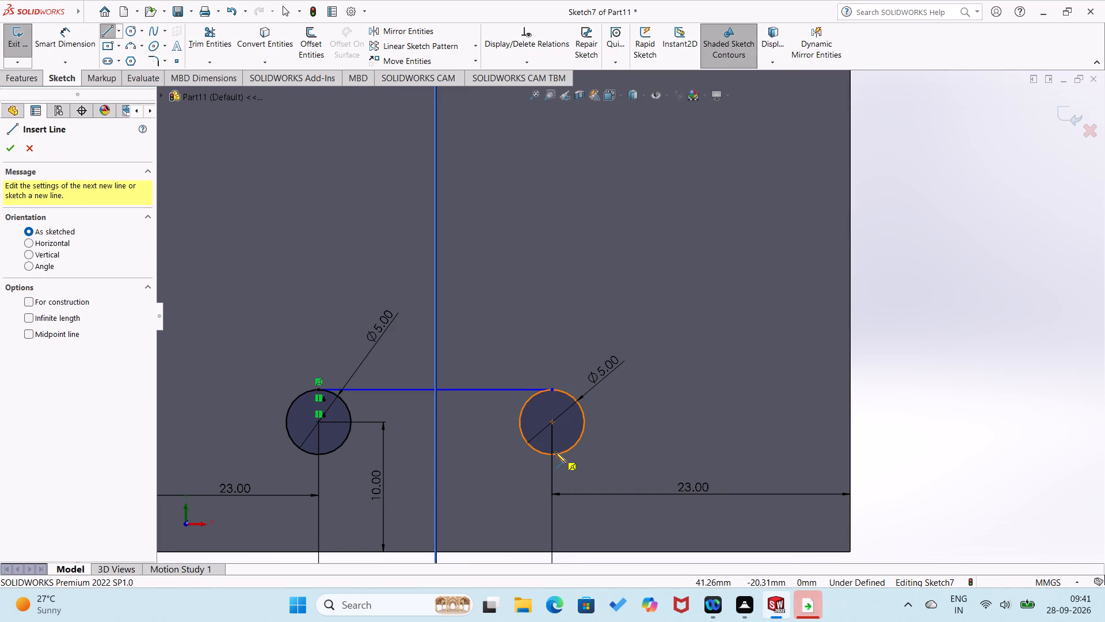
pyautogui.click(553, 454)
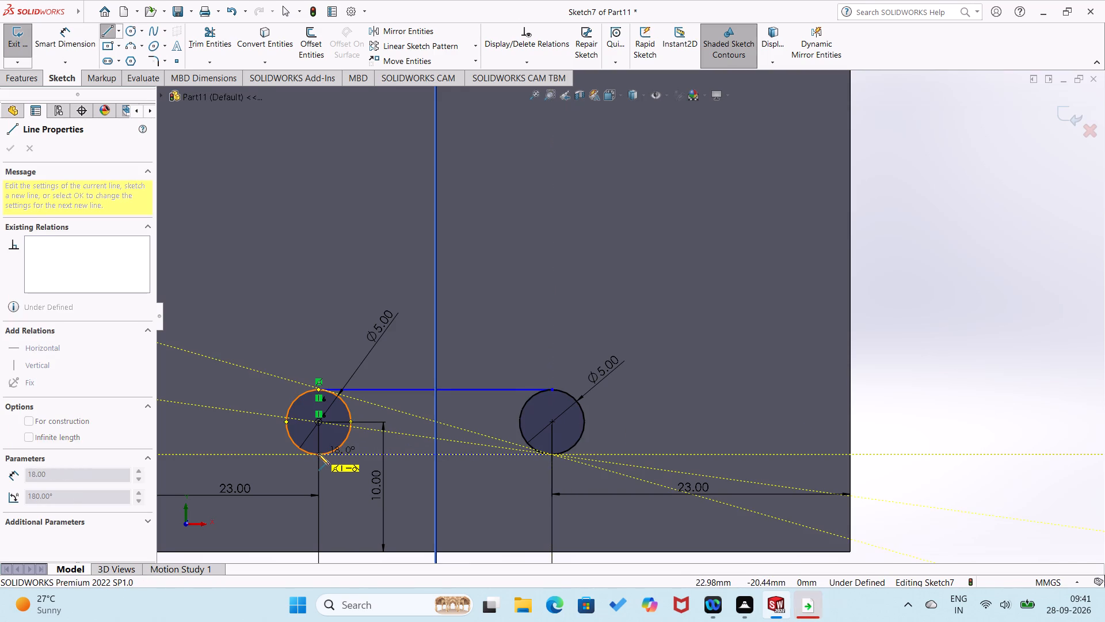
pyautogui.click(317, 456)
# Dimension the lower and upper connecting lines as 18 mm long each.
pyautogui.moveTo(372, 466); pyautogui.dragTo(425, 338, button='right')
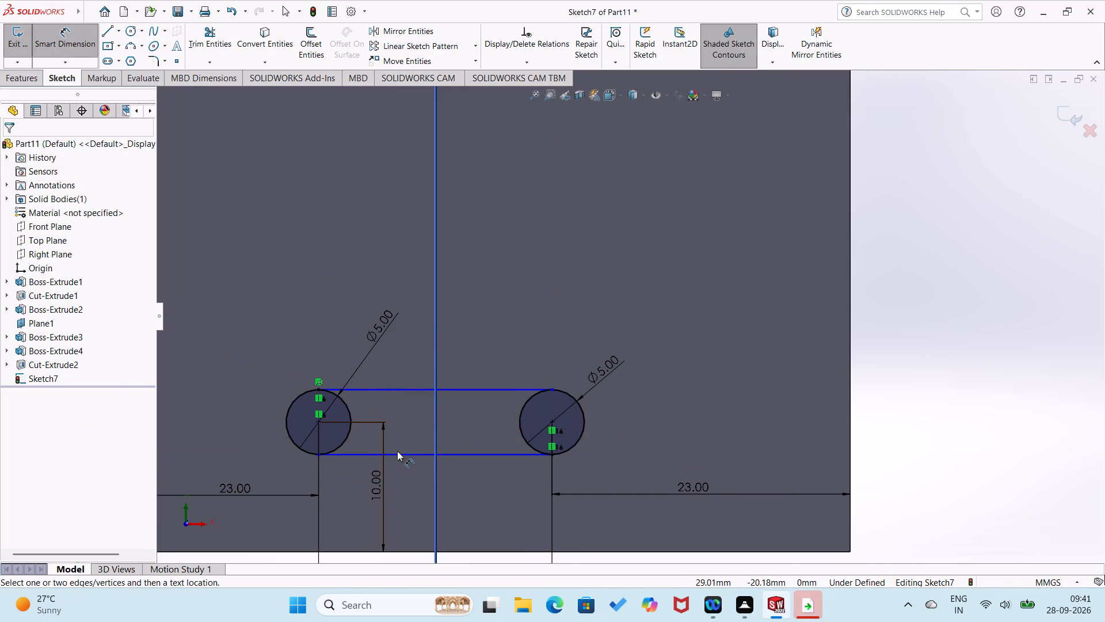
pyautogui.click(398, 452)
pyautogui.click(402, 479)
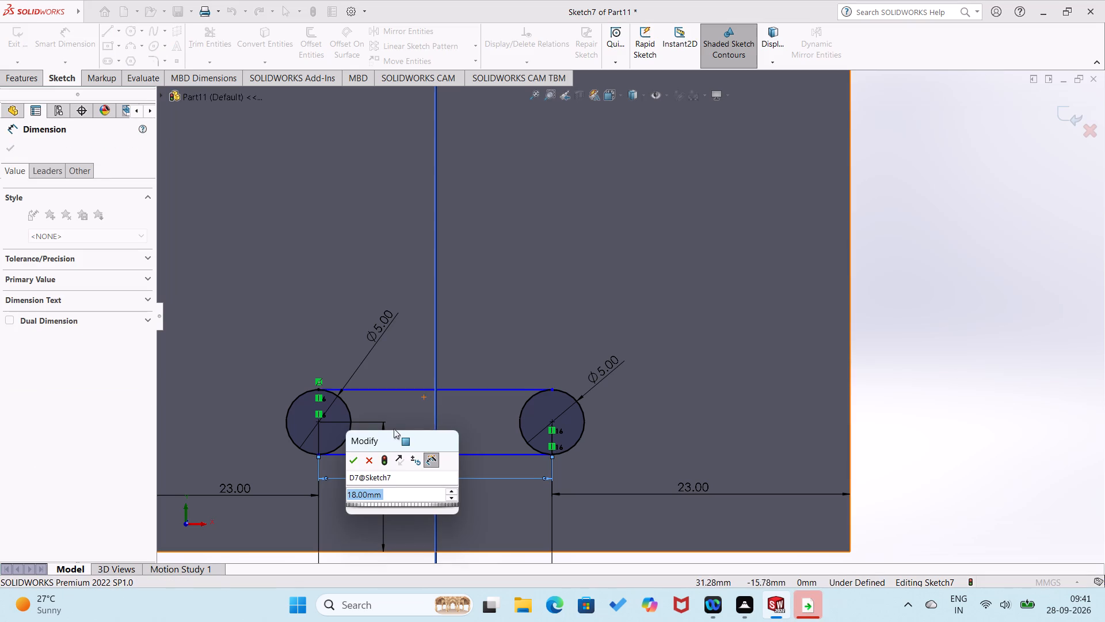
pyautogui.click(355, 461)
pyautogui.click(454, 389)
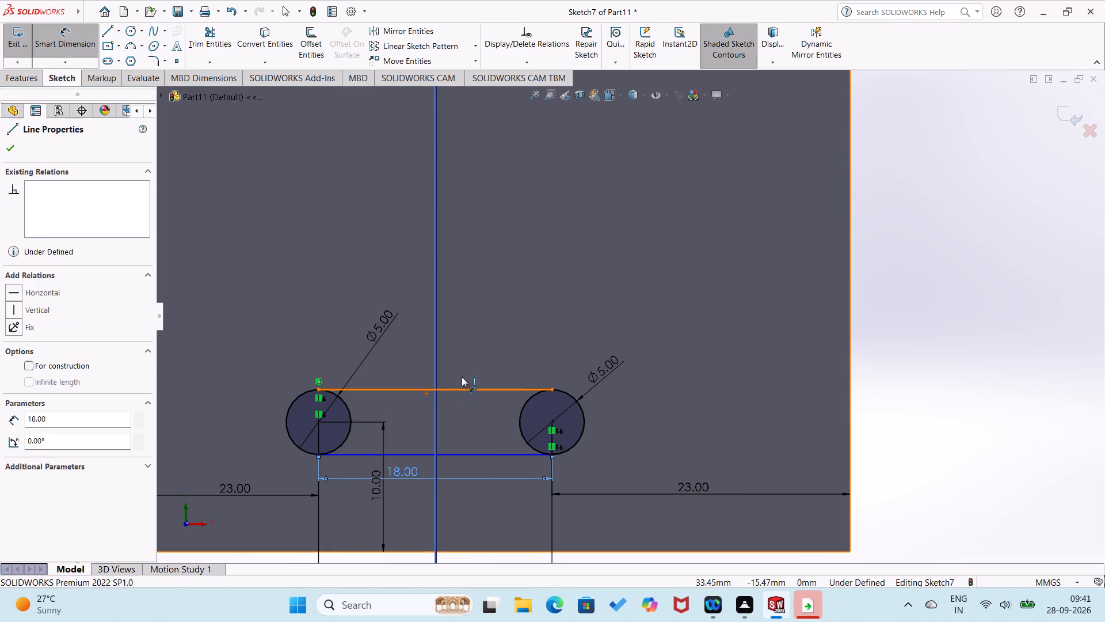
pyautogui.click(463, 376)
pyautogui.click(417, 363)
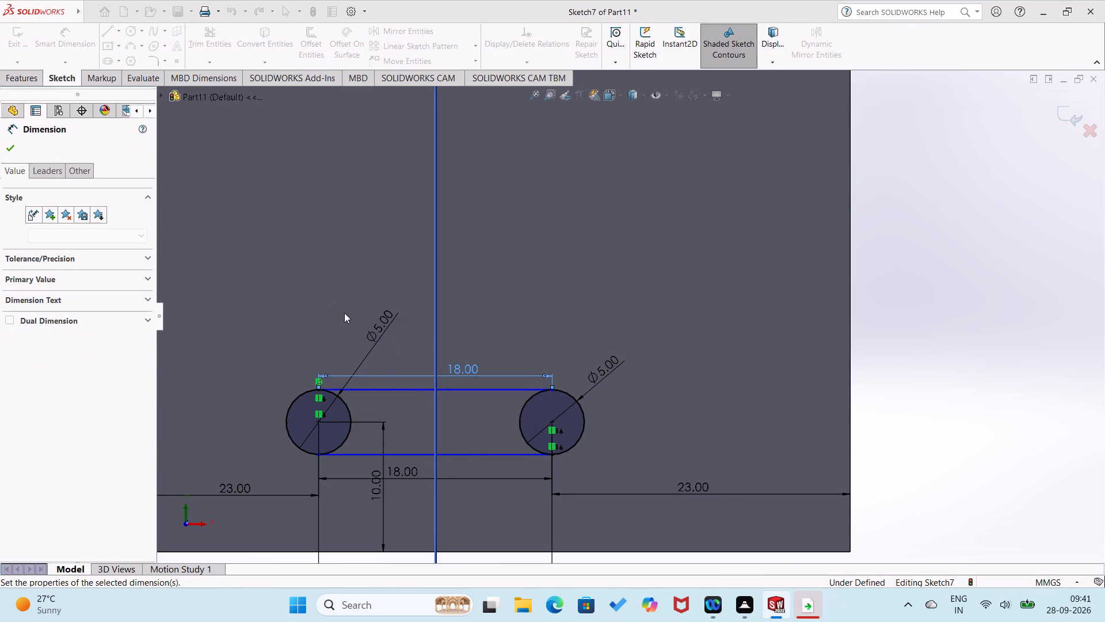
# Trim the inner arcs of both circles between the connecting lines to form one closed slot profile.
pyautogui.moveTo(26, 77); pyautogui.dragTo(34, 78)
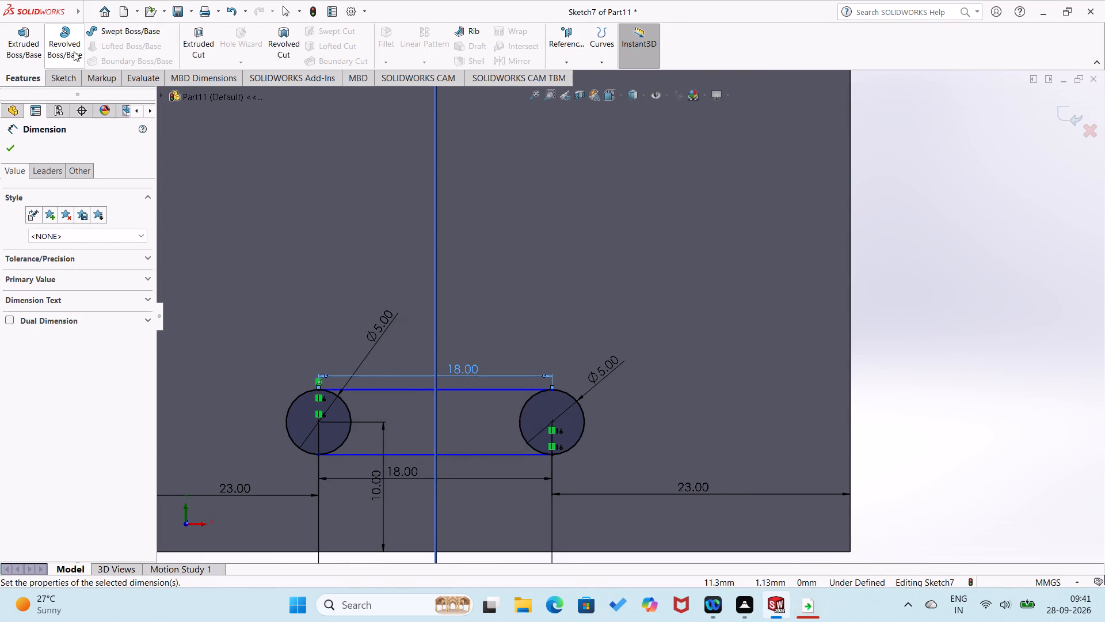
pyautogui.click(71, 83)
pyautogui.click(200, 50)
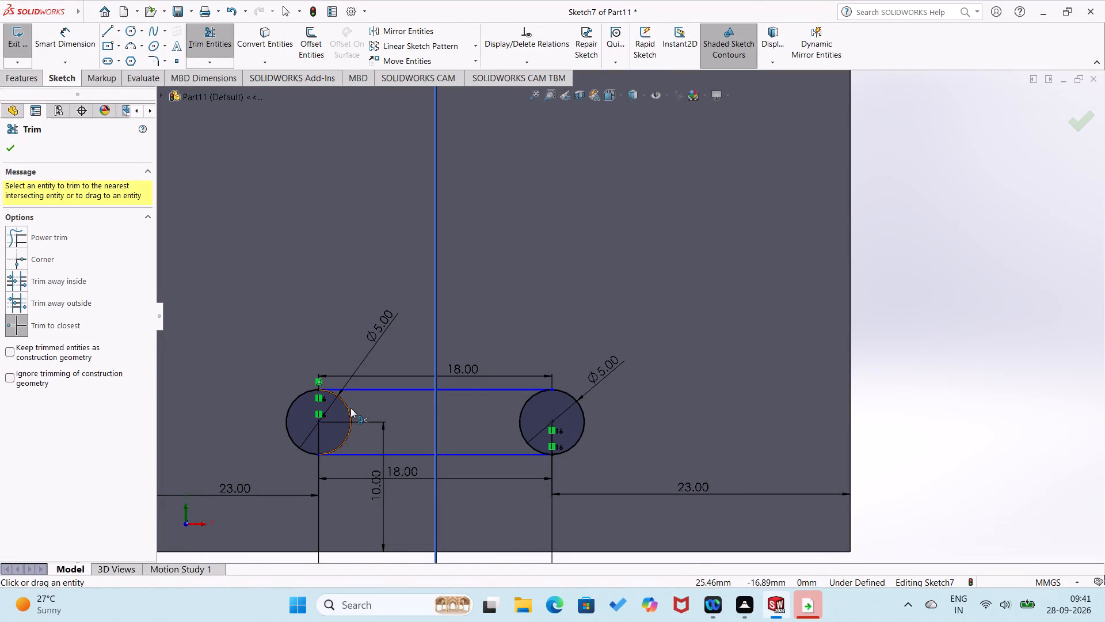
pyautogui.click(350, 408)
pyautogui.click(524, 434)
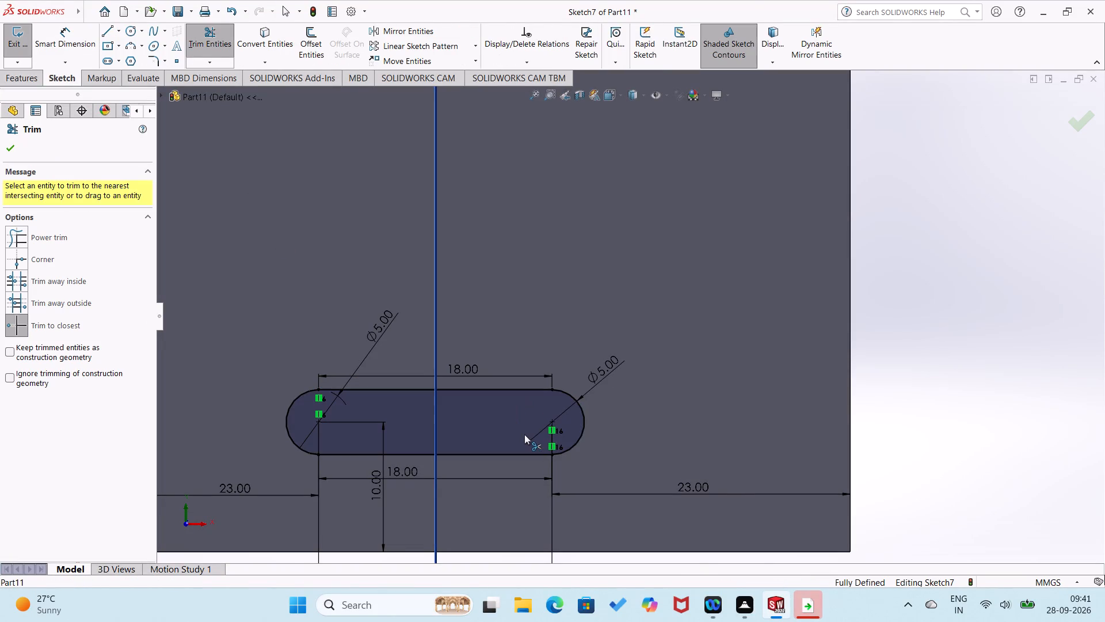
pyautogui.scroll(2, 181, 386)
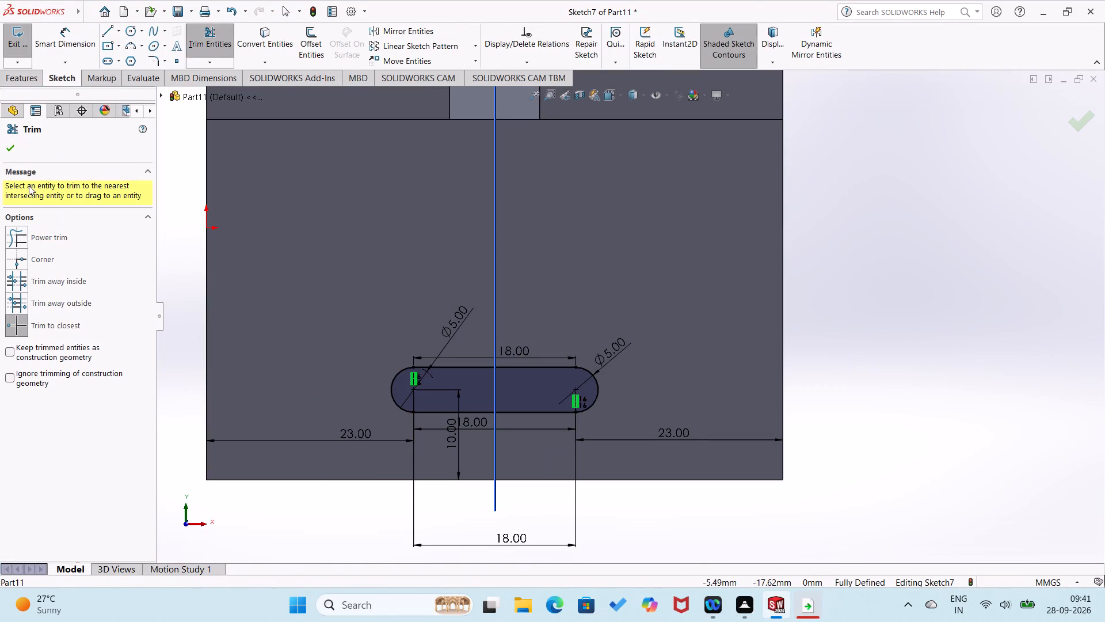
pyautogui.click(9, 150)
# Cut-extrude the slot profile through the leg using a 60 mm Mid Plane depth.
pyautogui.click(26, 77)
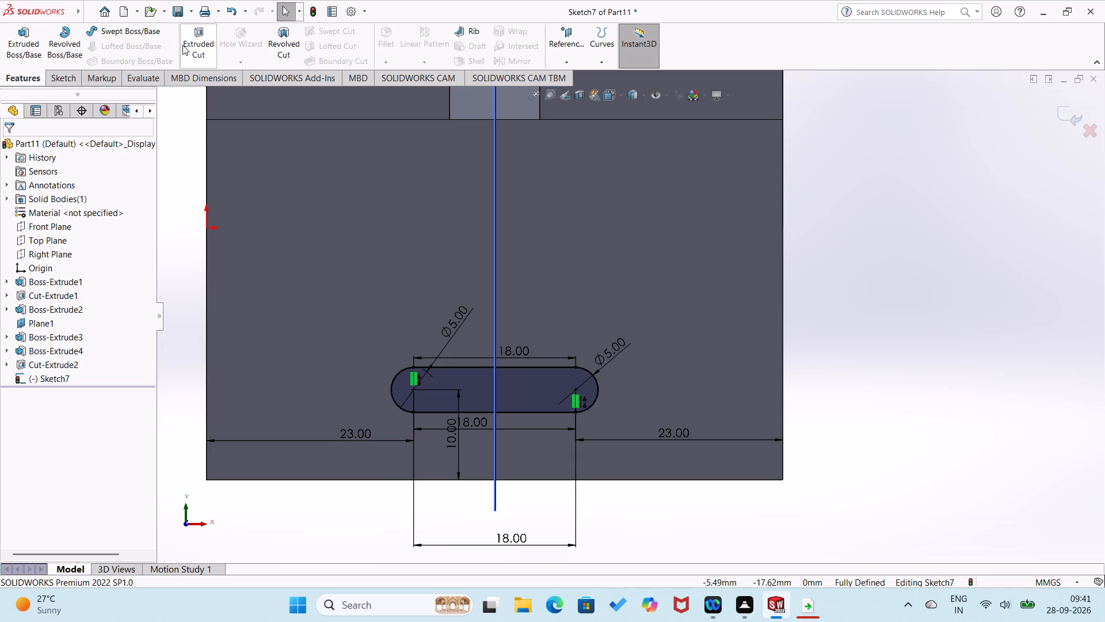
pyautogui.click(195, 42)
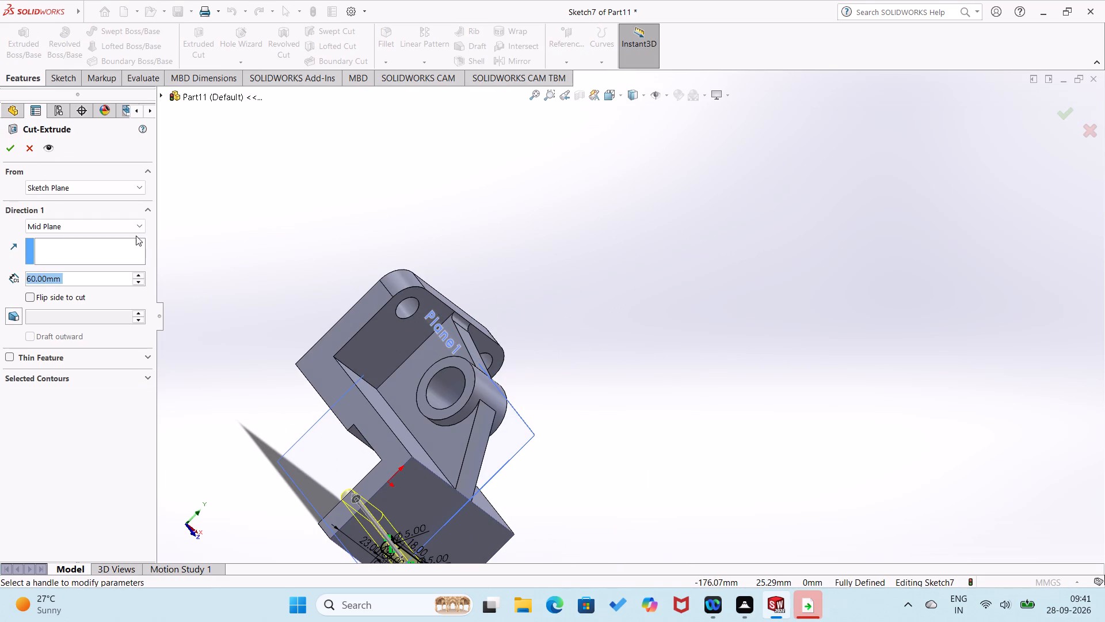
pyautogui.click(8, 139)
pyautogui.click(241, 305)
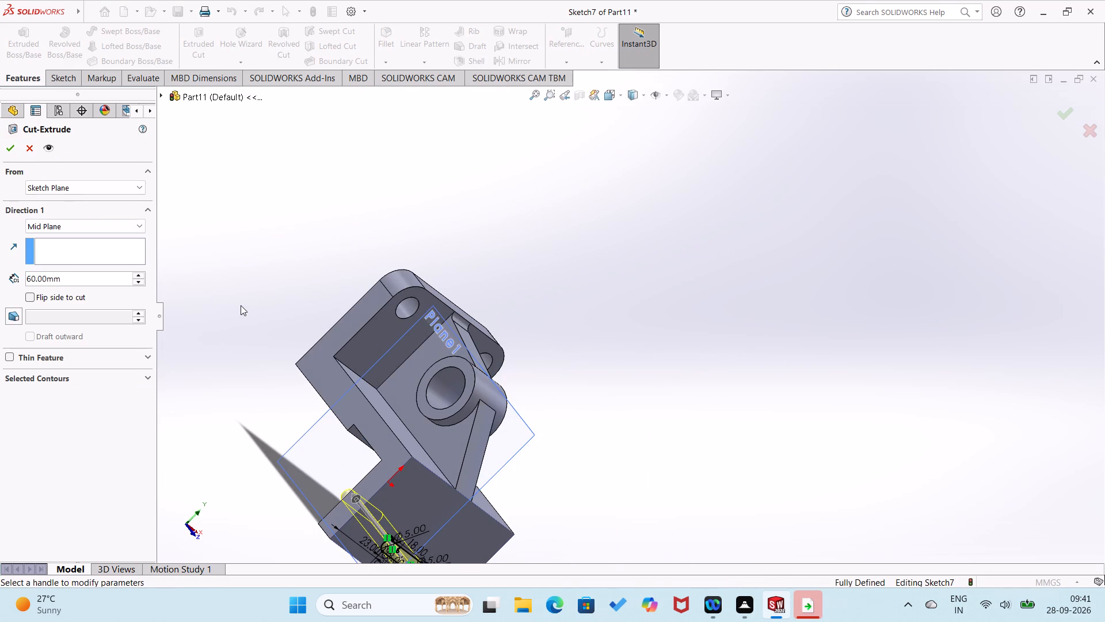
pyautogui.click(11, 146)
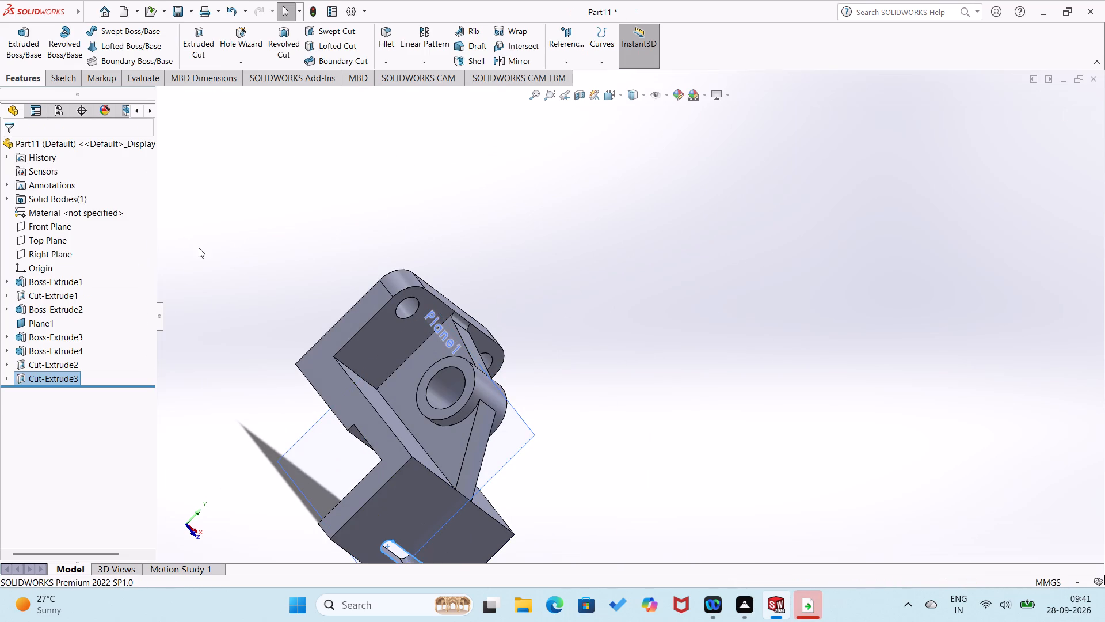
pyautogui.click(199, 248)
# Fillet one lower corner edge of the slotted leg with a symmetric 10 mm radius.
pyautogui.moveTo(287, 313); pyautogui.dragTo(371, 274, button='middle')
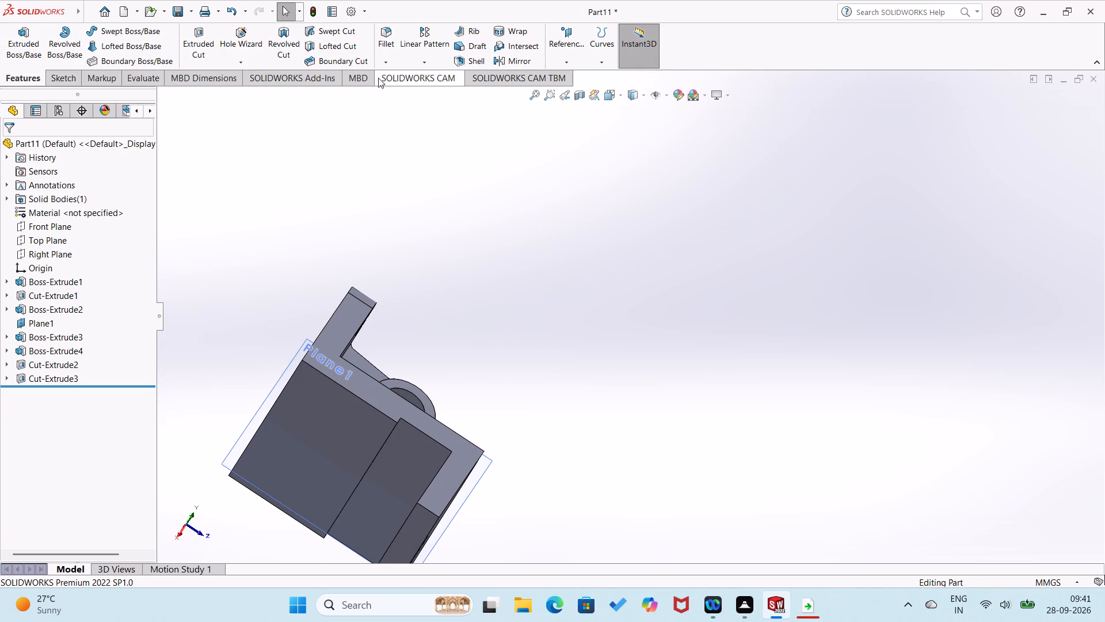
pyautogui.click(382, 63)
pyautogui.click(393, 73)
pyautogui.moveTo(510, 289); pyautogui.dragTo(498, 309, button='middle')
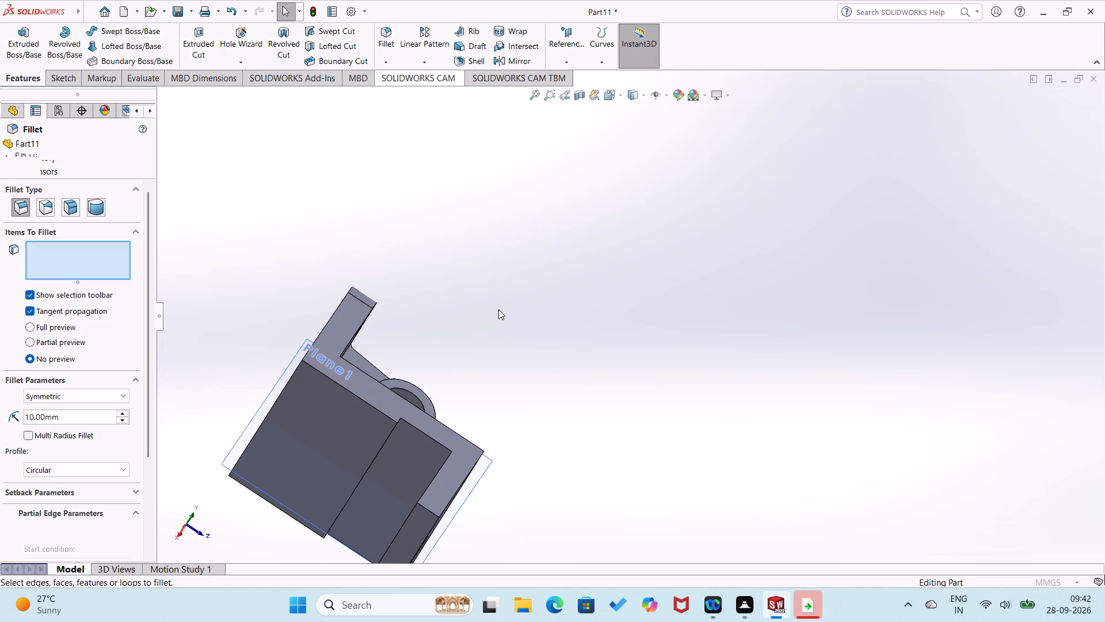
pyautogui.moveTo(498, 309); pyautogui.dragTo(477, 324, button='middle')
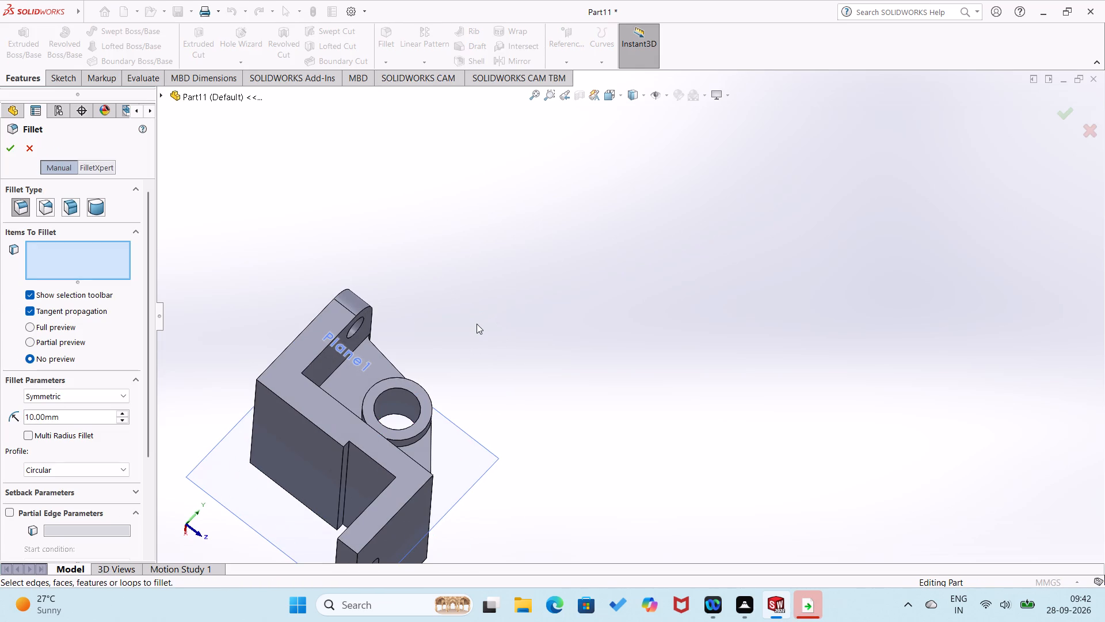
pyautogui.moveTo(318, 505); pyautogui.dragTo(316, 447, button='middle')
pyautogui.click(339, 472)
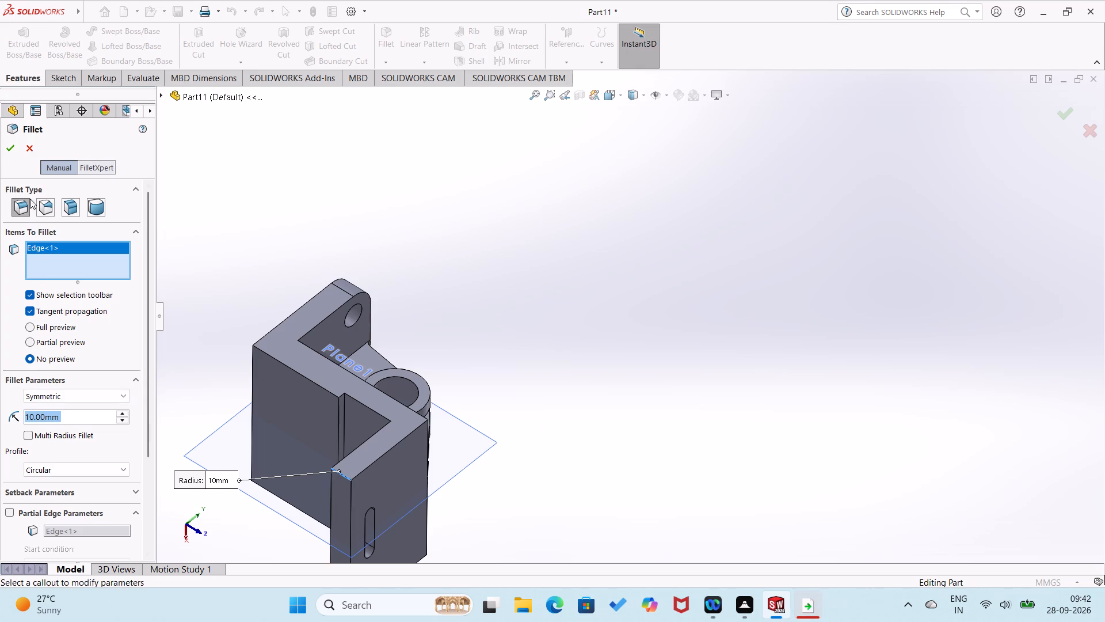
pyautogui.click(13, 150)
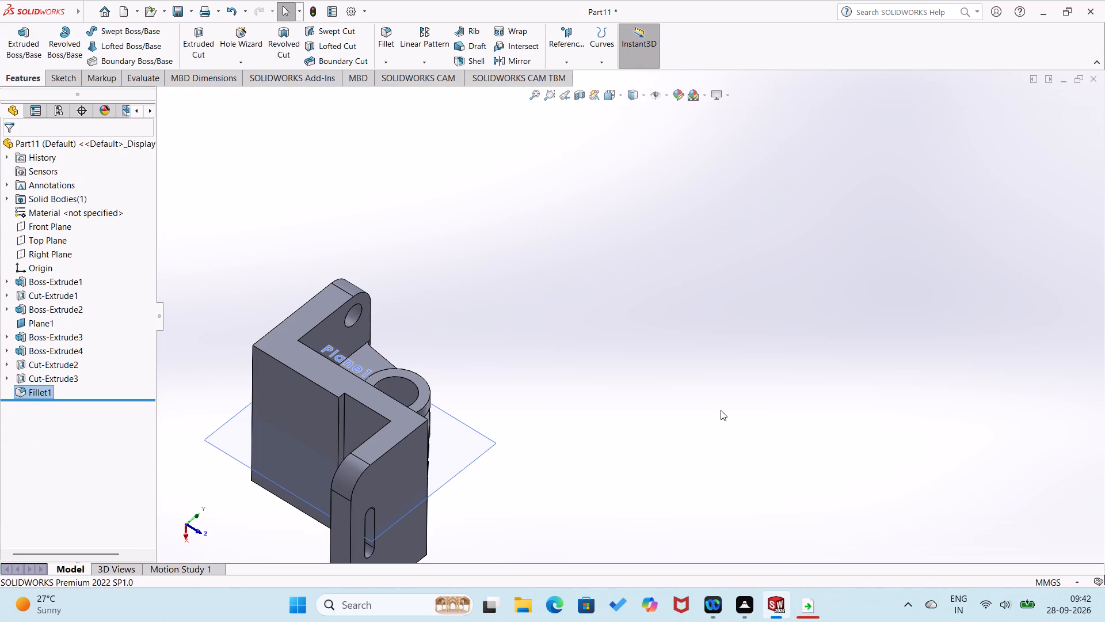
# Fillet the slotted leg's other lower corner edge with a symmetric 10 mm radius.
pyautogui.moveTo(725, 410); pyautogui.dragTo(672, 406, button='middle')
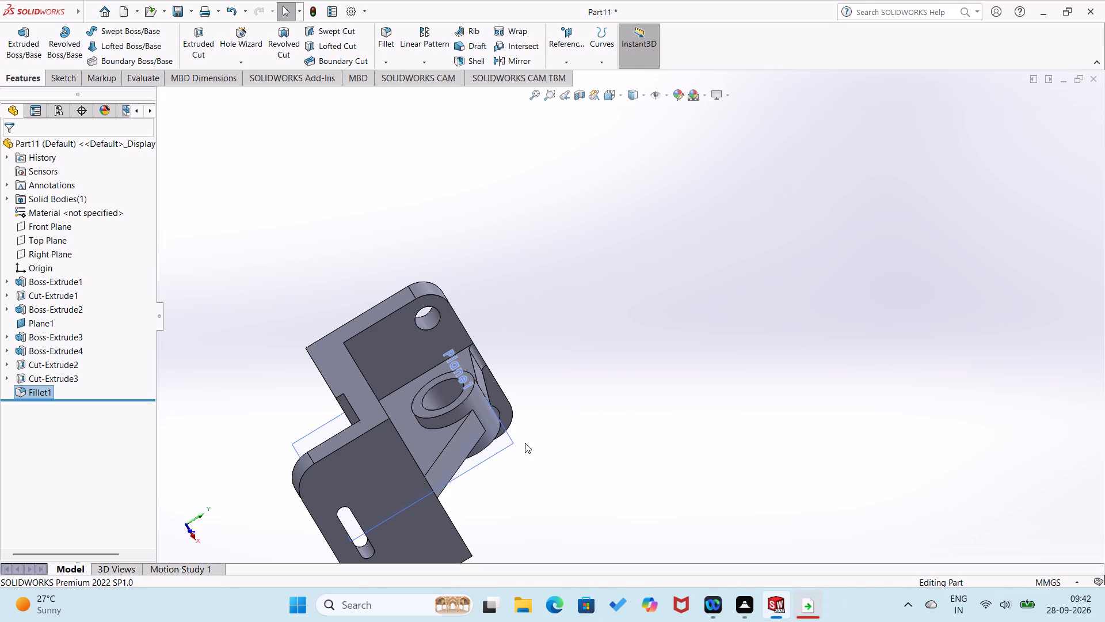
pyautogui.scroll(2, 517, 468)
pyautogui.moveTo(517, 483); pyautogui.dragTo(424, 270, button='middle')
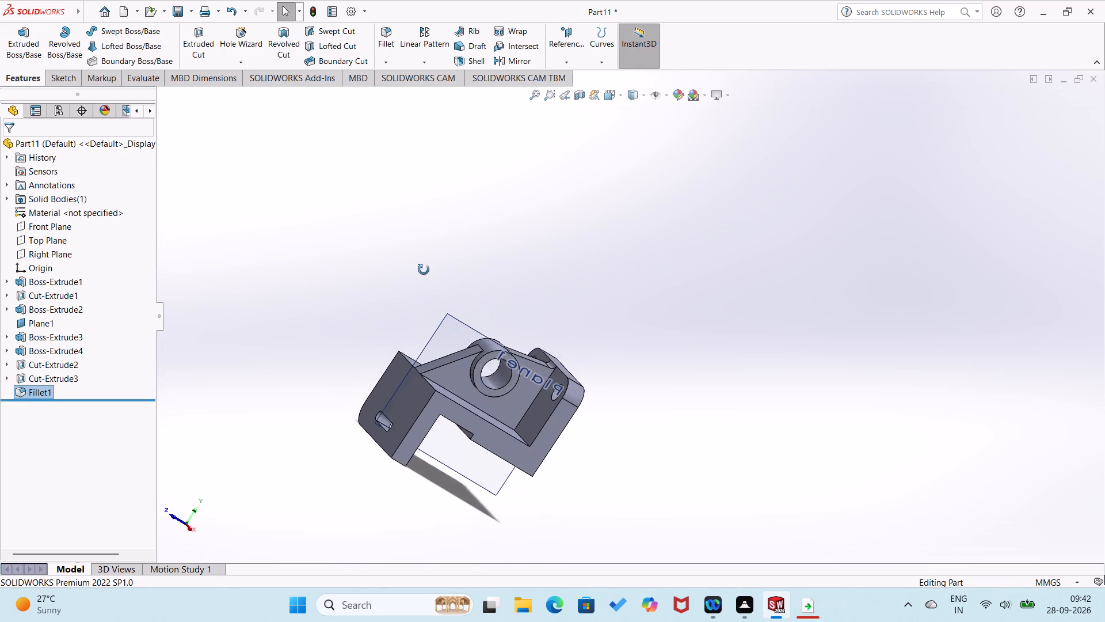
pyautogui.moveTo(424, 270); pyautogui.dragTo(437, 184, button='middle')
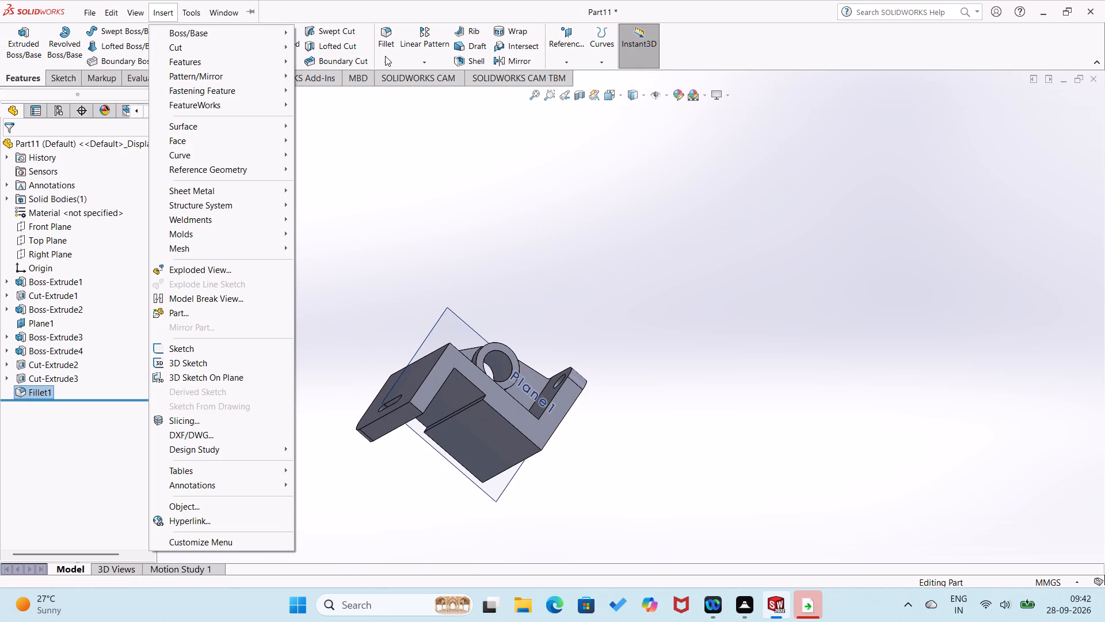
pyautogui.click(387, 62)
pyautogui.click(390, 71)
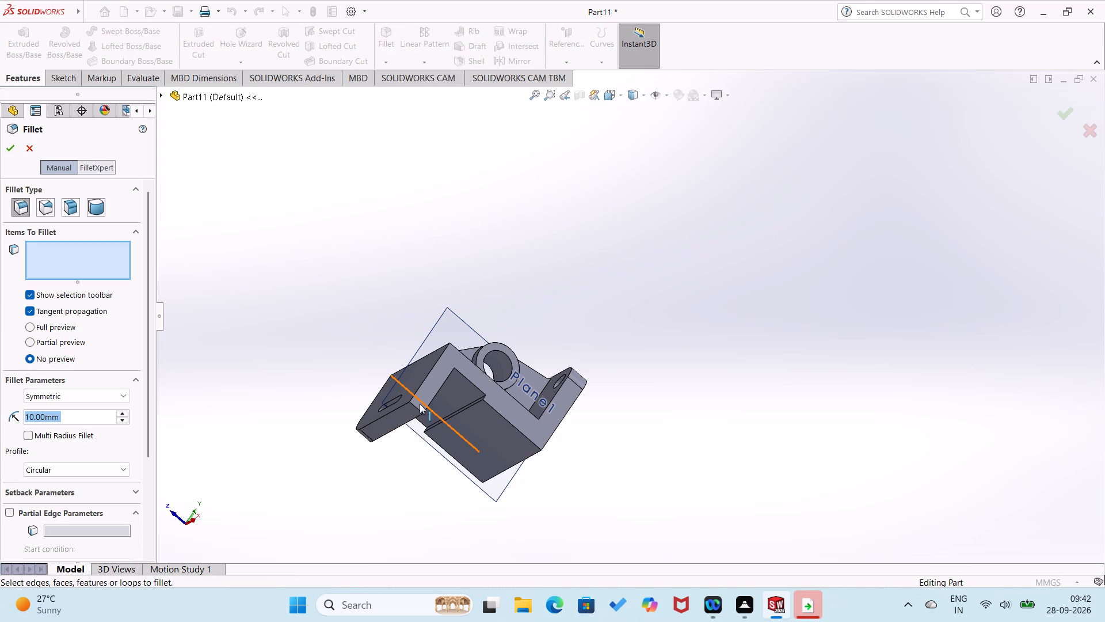
pyautogui.click(416, 408)
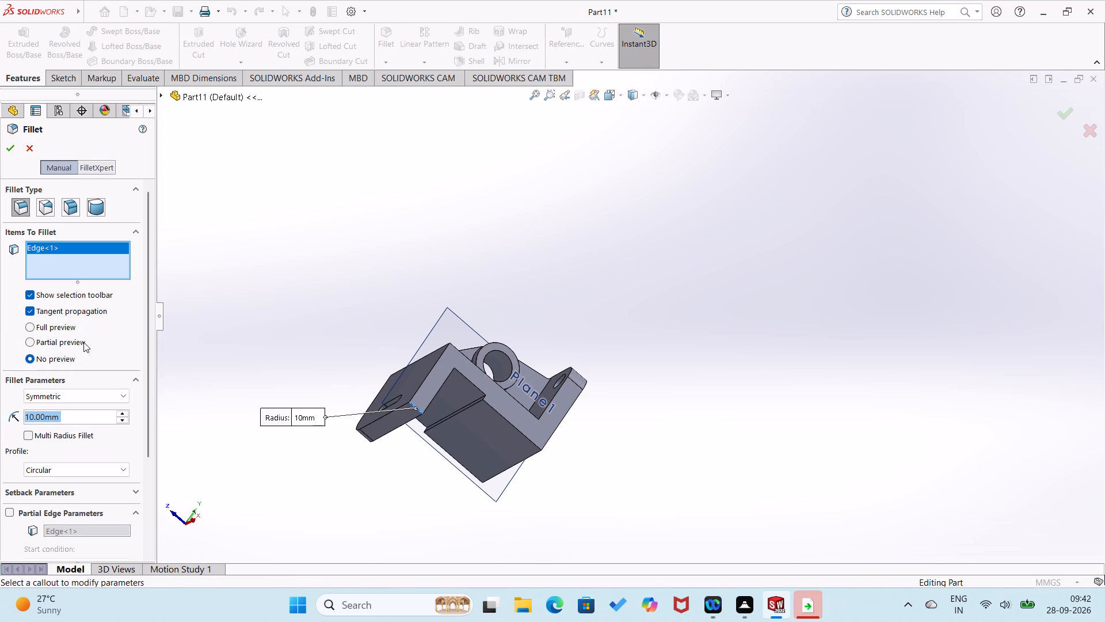
pyautogui.click(9, 143)
pyautogui.click(309, 309)
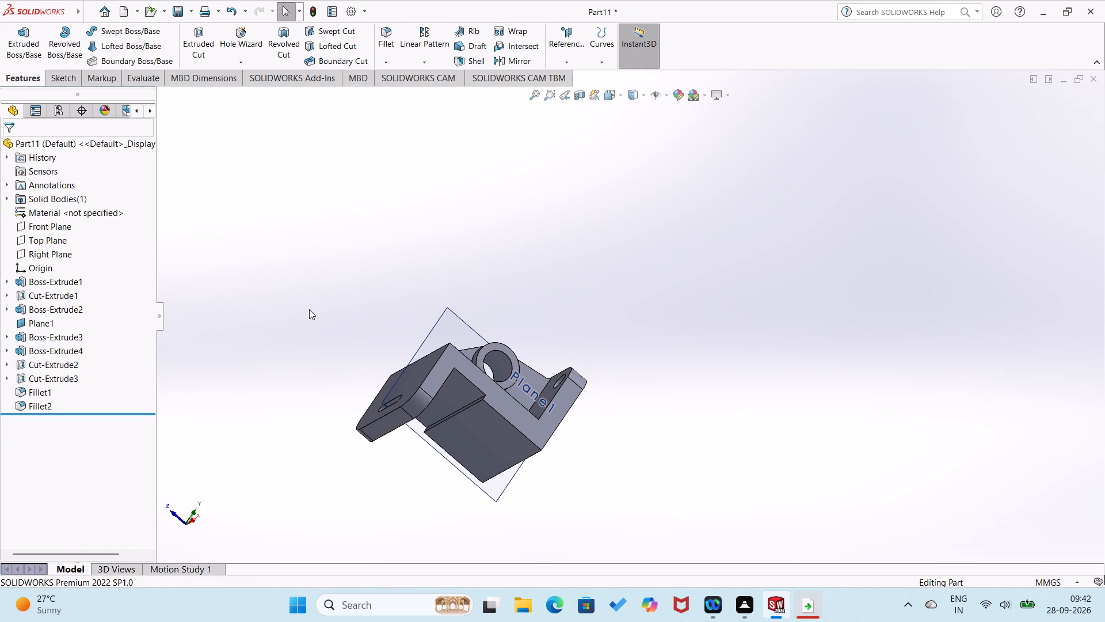
# Examine the filleted bracket from several sides and in the isometric view.
pyautogui.moveTo(309, 317); pyautogui.dragTo(349, 465, button='middle')
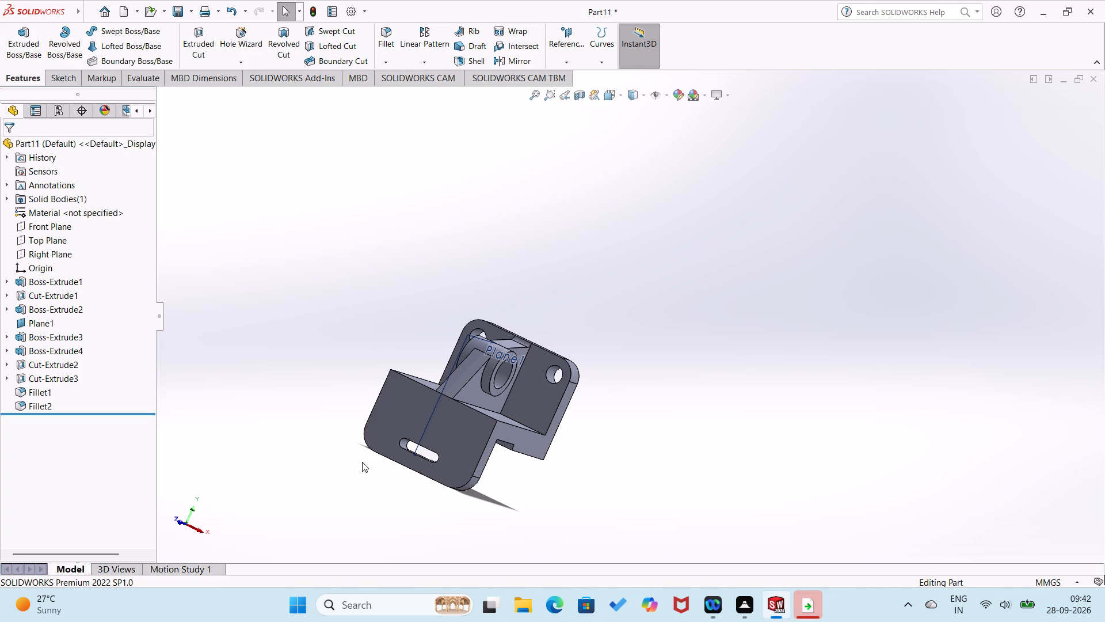
pyautogui.scroll(1, 342, 342)
pyautogui.moveTo(342, 342); pyautogui.dragTo(343, 342, button='middle')
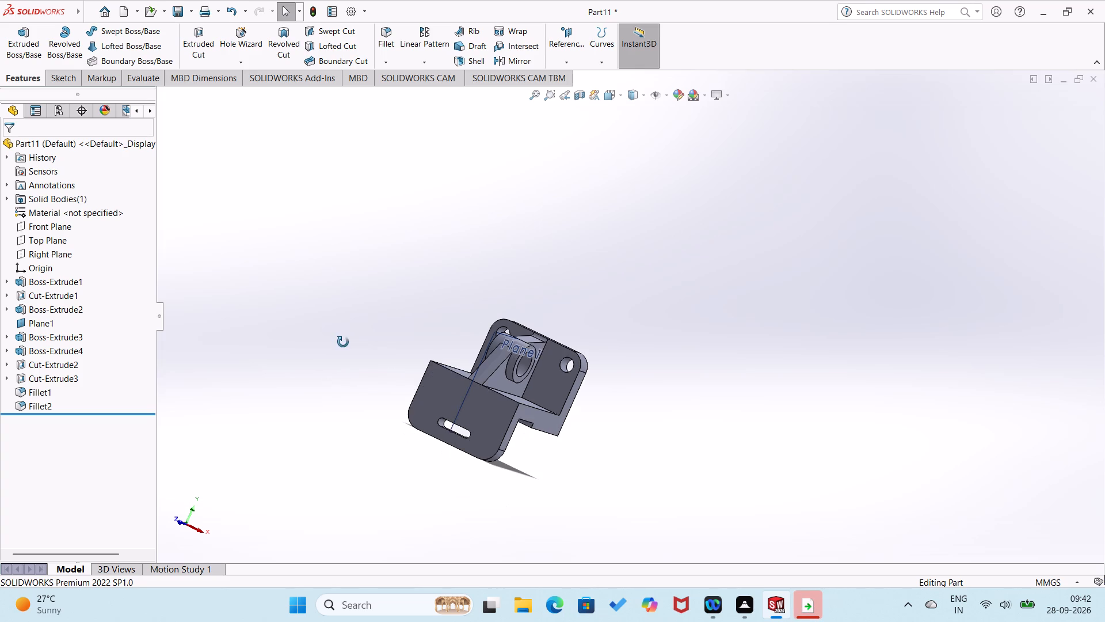
pyautogui.moveTo(343, 342); pyautogui.dragTo(486, 483, button='middle')
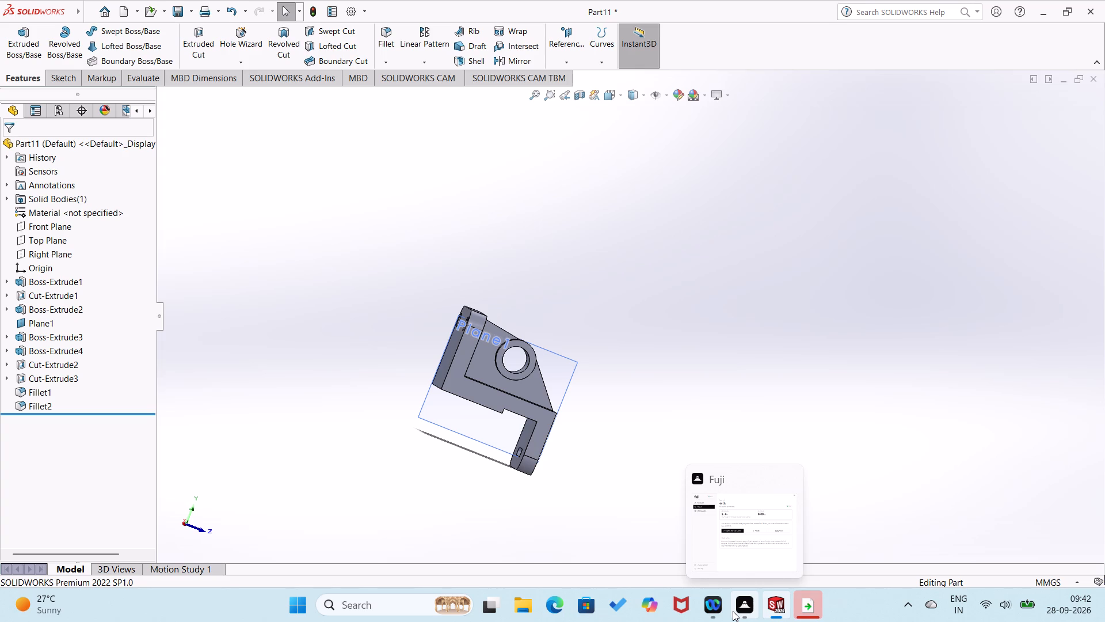
pyautogui.click(828, 365)
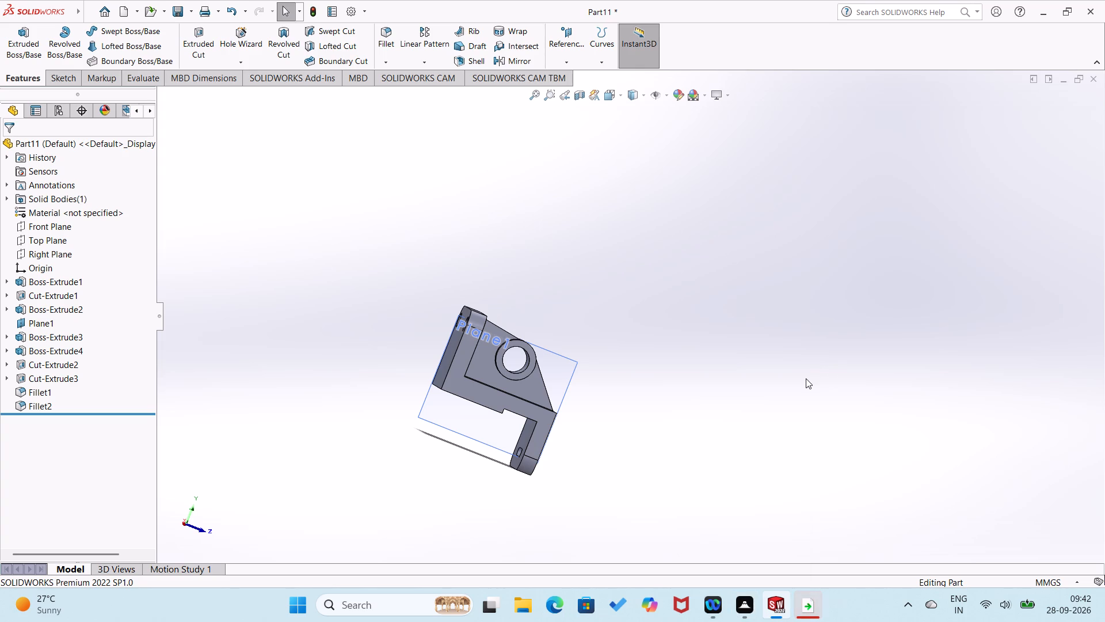
pyautogui.hotkey('ctrl', '7')
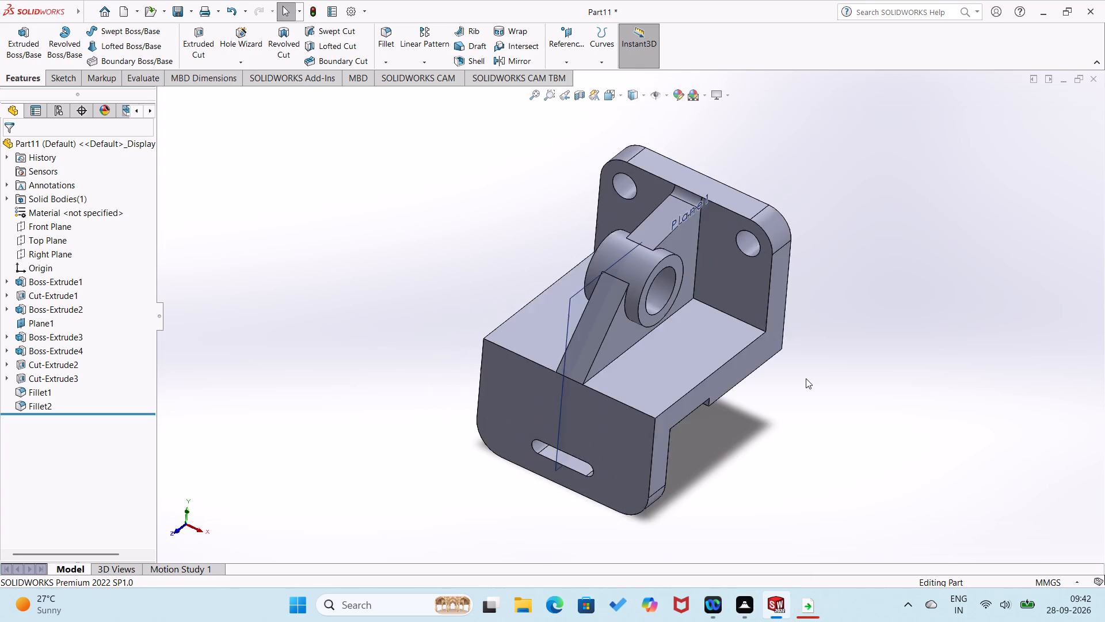
pyautogui.click(719, 526)
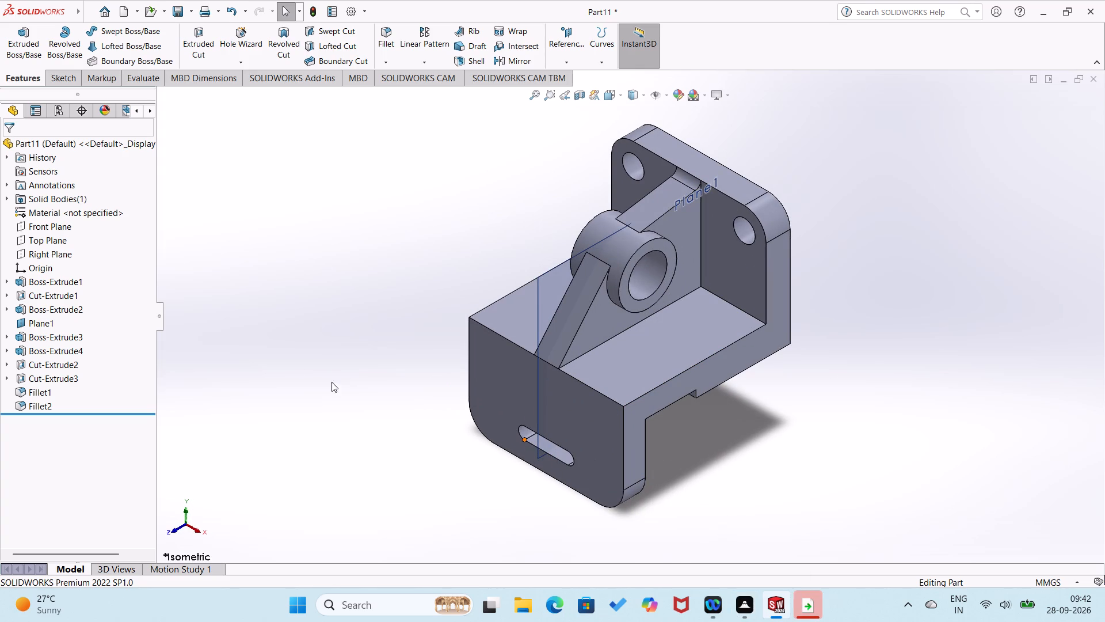
# Hide the reference plane Plane1 that runs through the boss and web.
pyautogui.rightClick(536, 279)
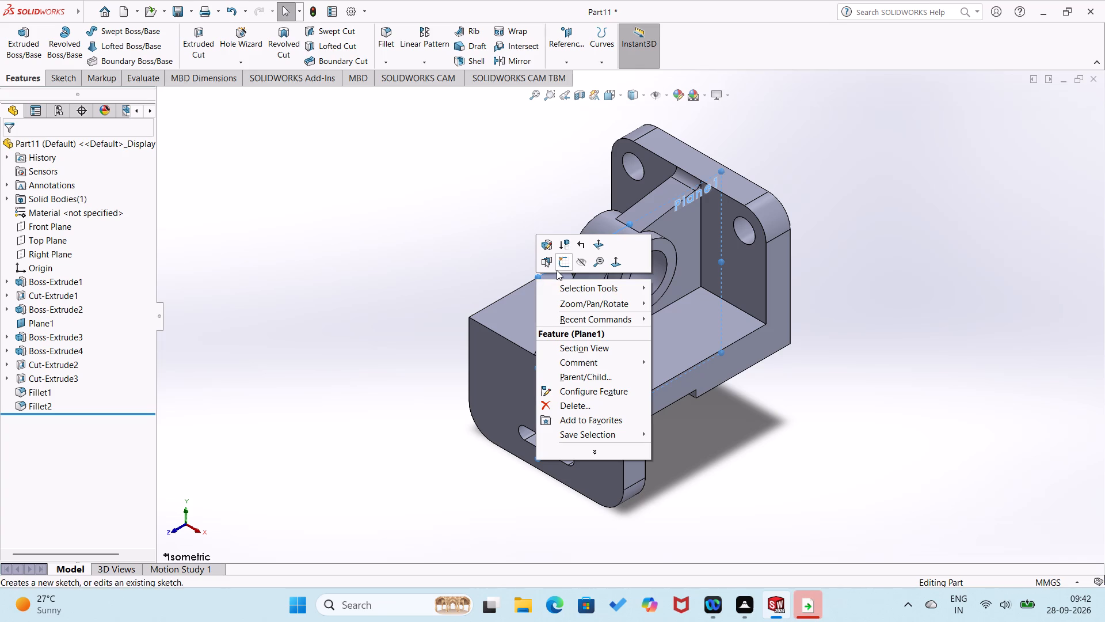
pyautogui.click(581, 267)
pyautogui.click(372, 300)
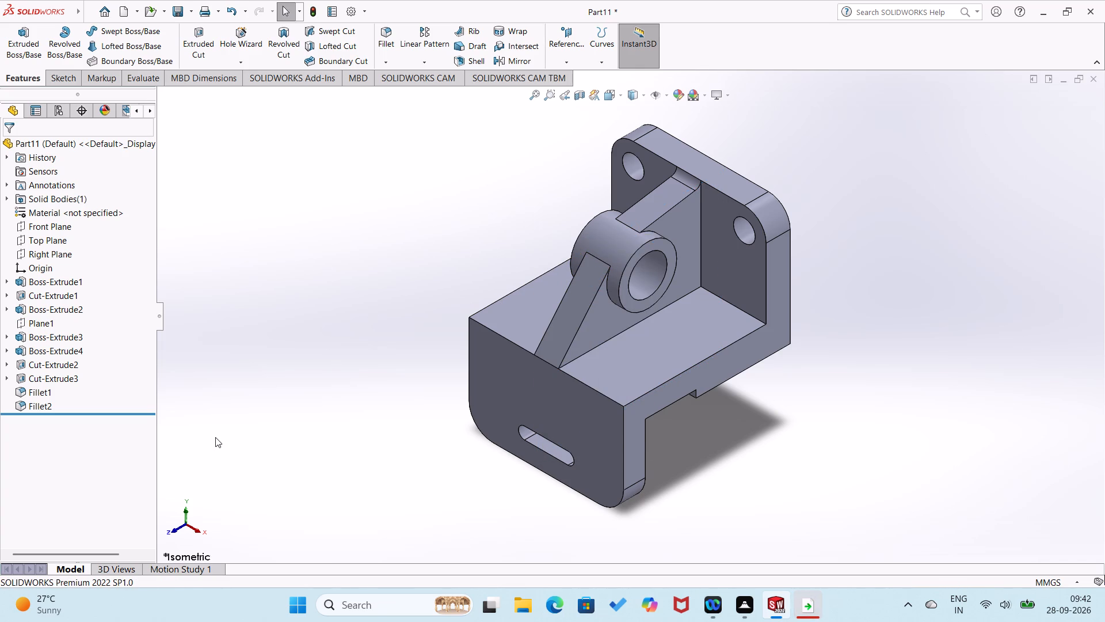
# Save the part in the Documents folder under the file name MON.
pyautogui.hotkey('ctrl', 's')
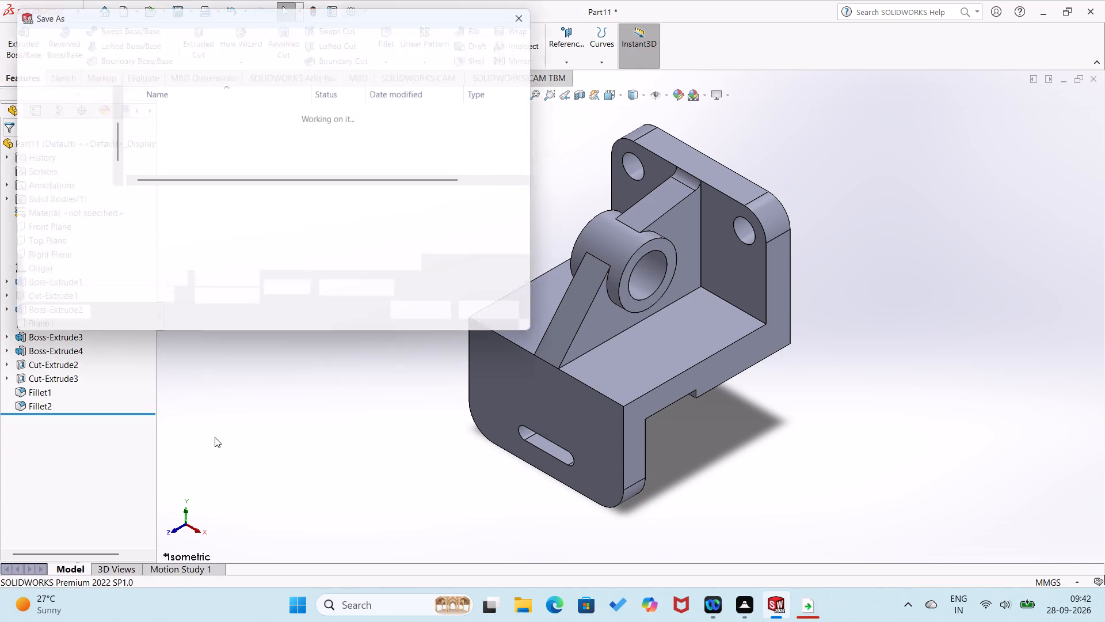
pyautogui.write('MO')
pyautogui.press('n')
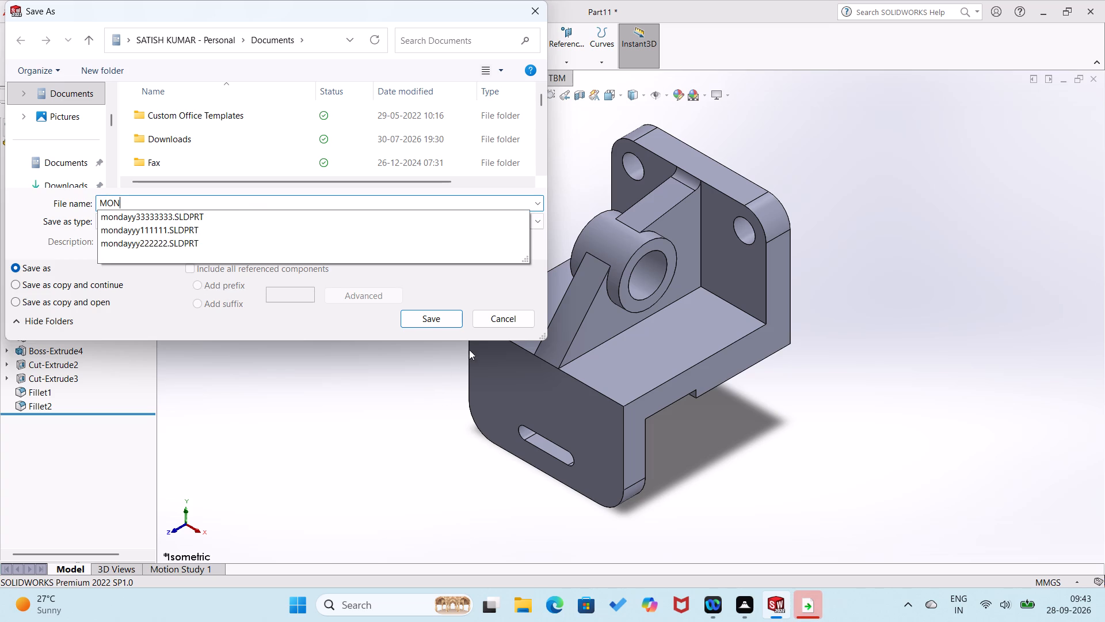
pyautogui.click(430, 326)
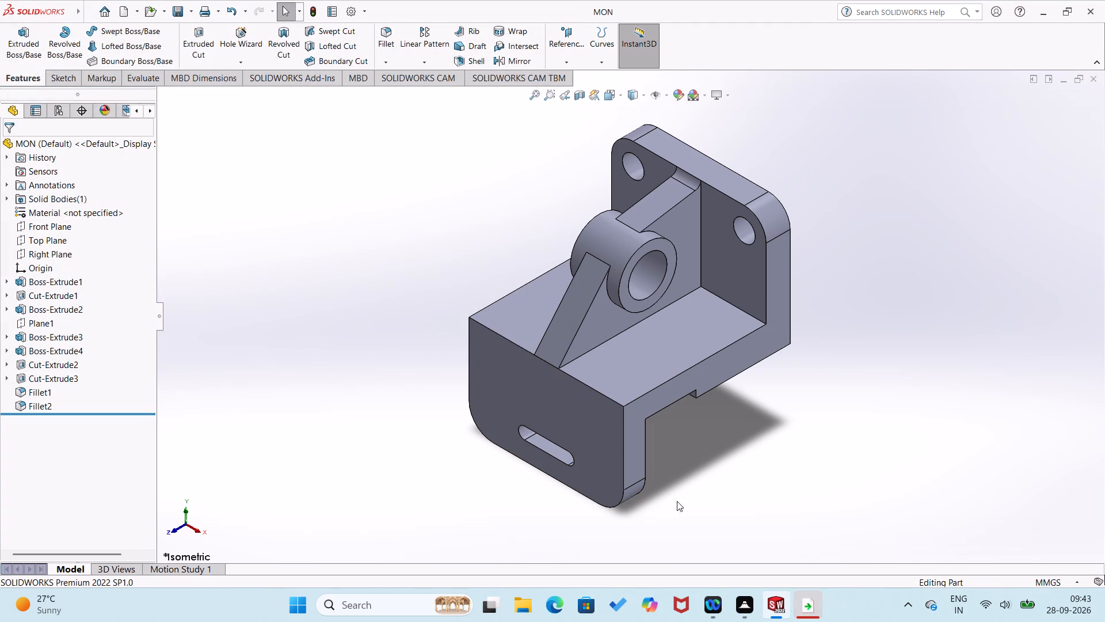